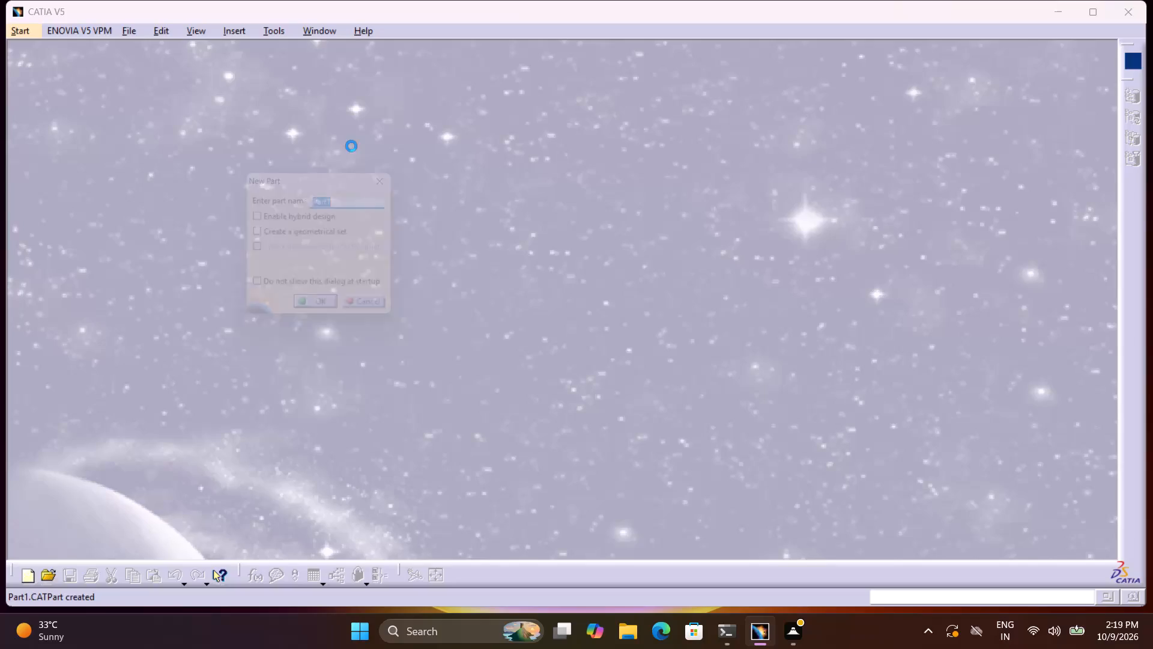
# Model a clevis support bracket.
# Create a new part with the part name "catia 14".
pyautogui.write('catia 14')
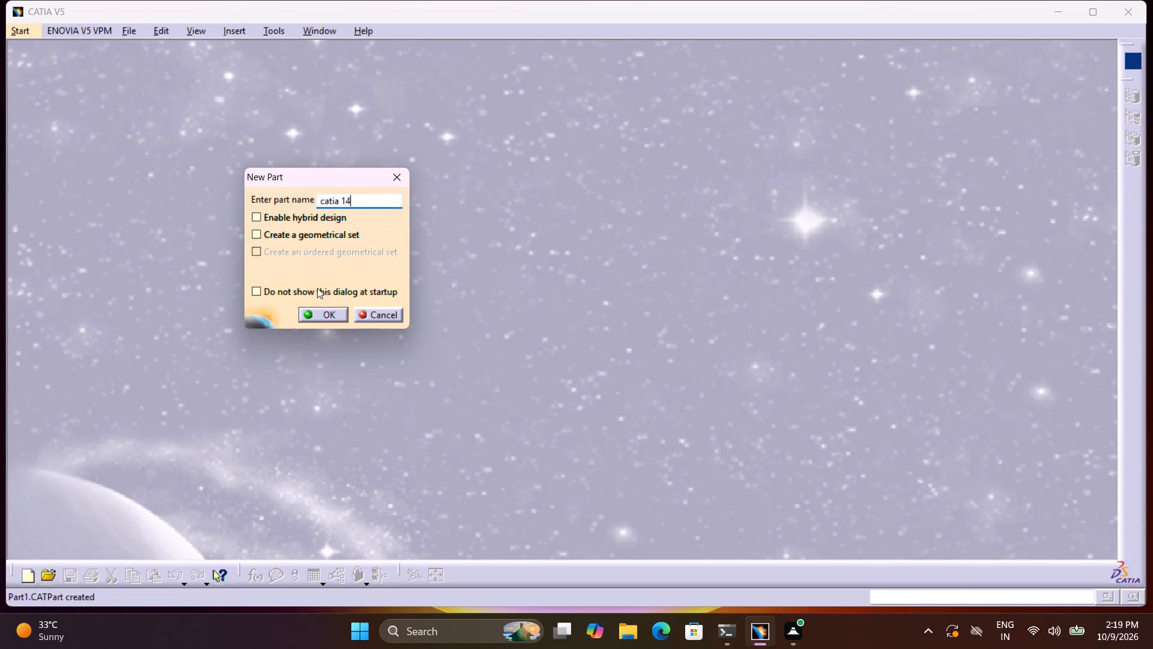
pyautogui.click(327, 318)
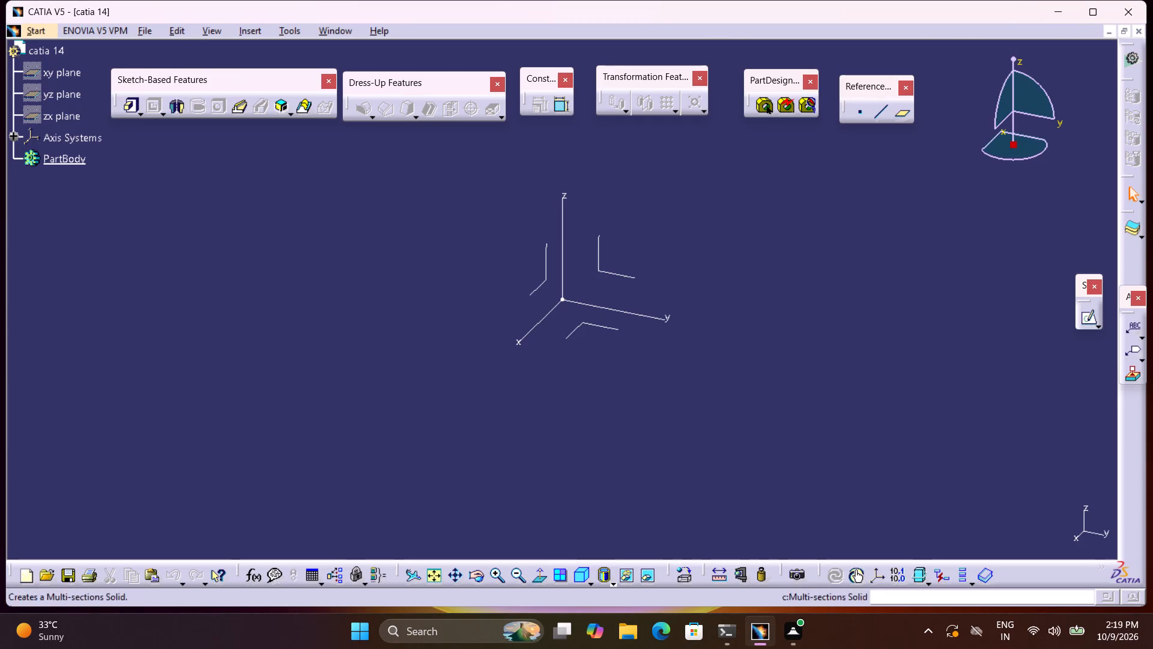
pyautogui.click(580, 576)
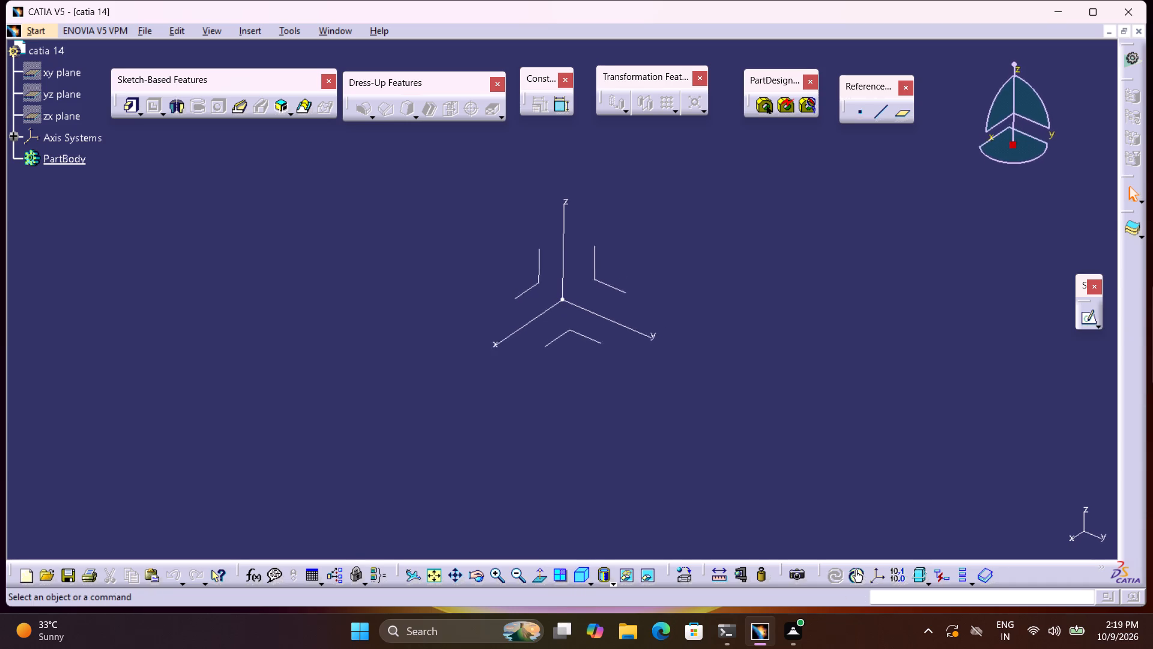
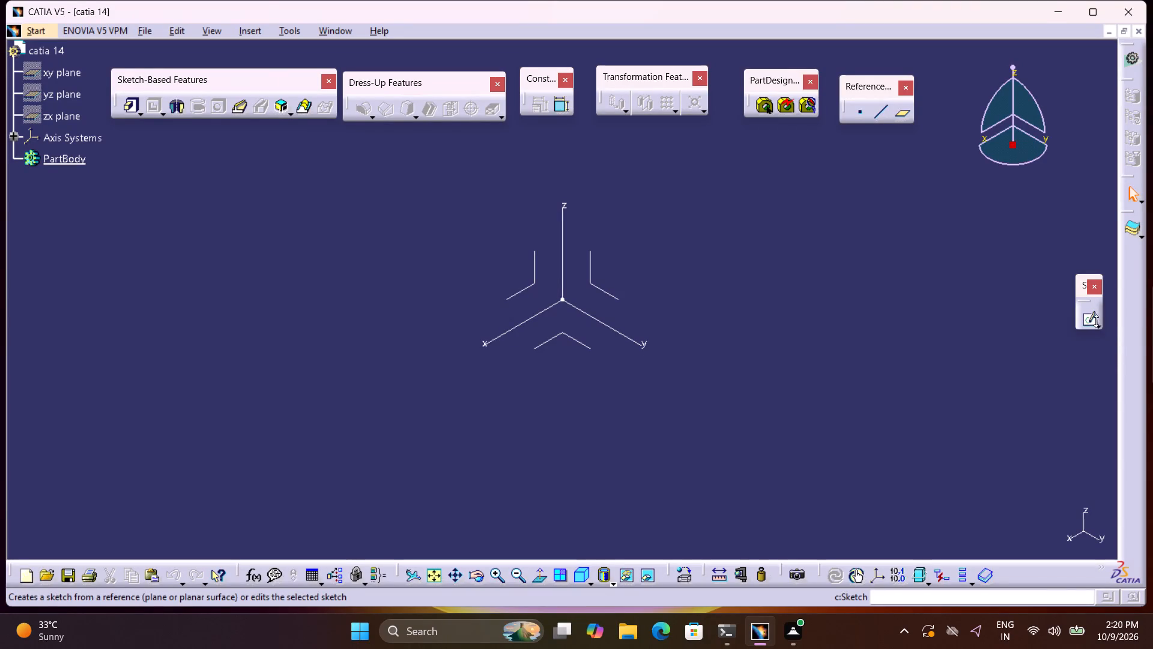
# Create a positioned sketch on the absolute axis system's XY plane with the Swap and Reverse V orientation options enabled.
pyautogui.click(1097, 321)
pyautogui.click(1136, 341)
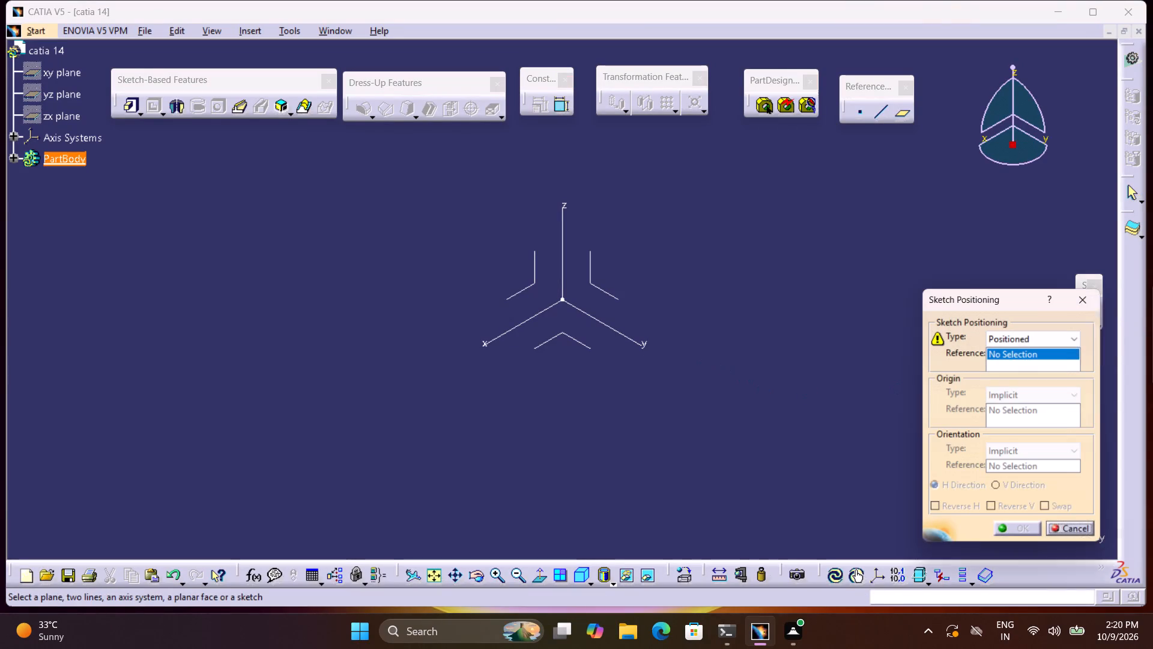
pyautogui.click(583, 345)
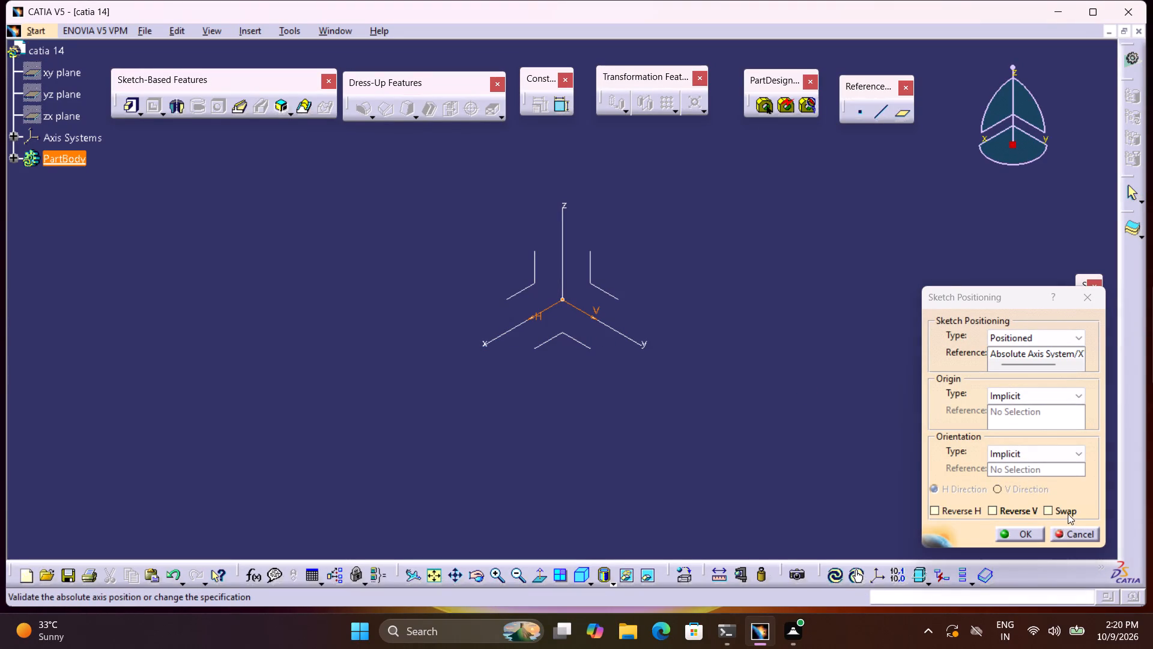
pyautogui.click(1059, 513)
pyautogui.click(1021, 512)
pyautogui.click(1024, 540)
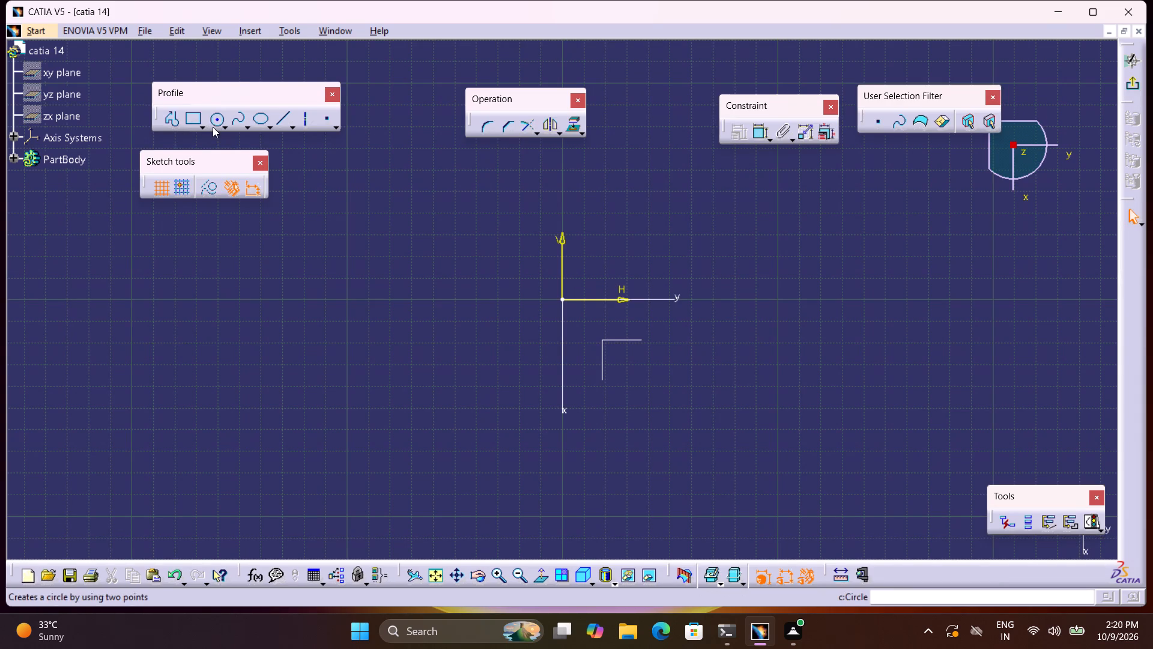
# Sketch a circle centred on the sketch origin and constrain its diameter to 60 mm.
pyautogui.click(213, 126)
pyautogui.click(561, 298)
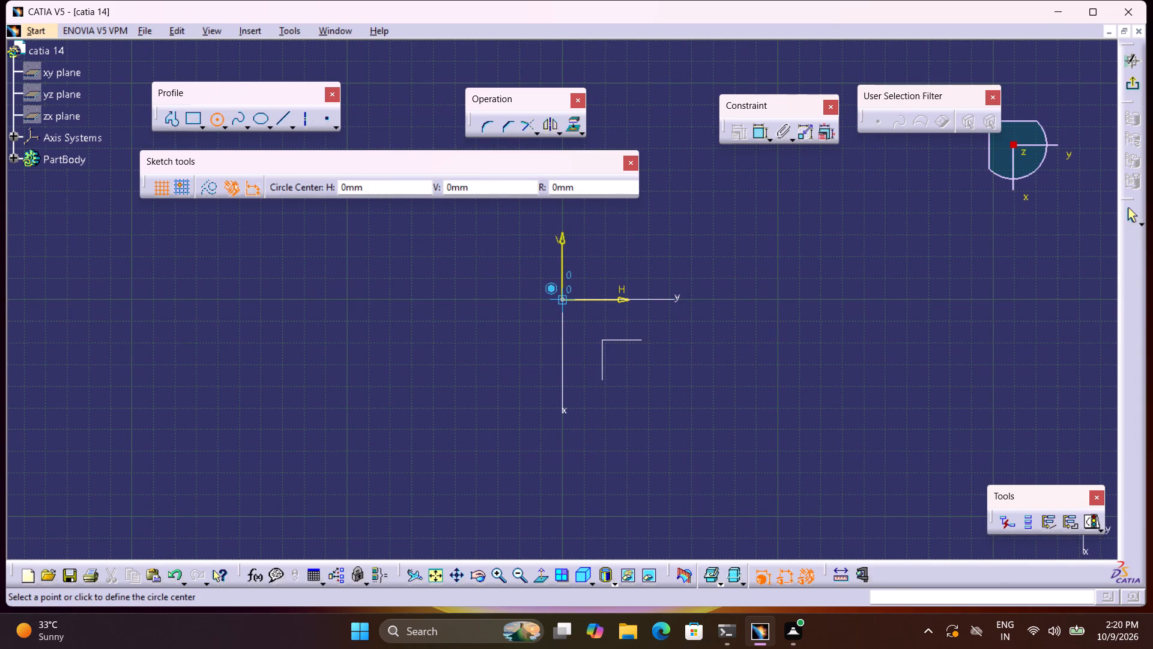
pyautogui.click(637, 364)
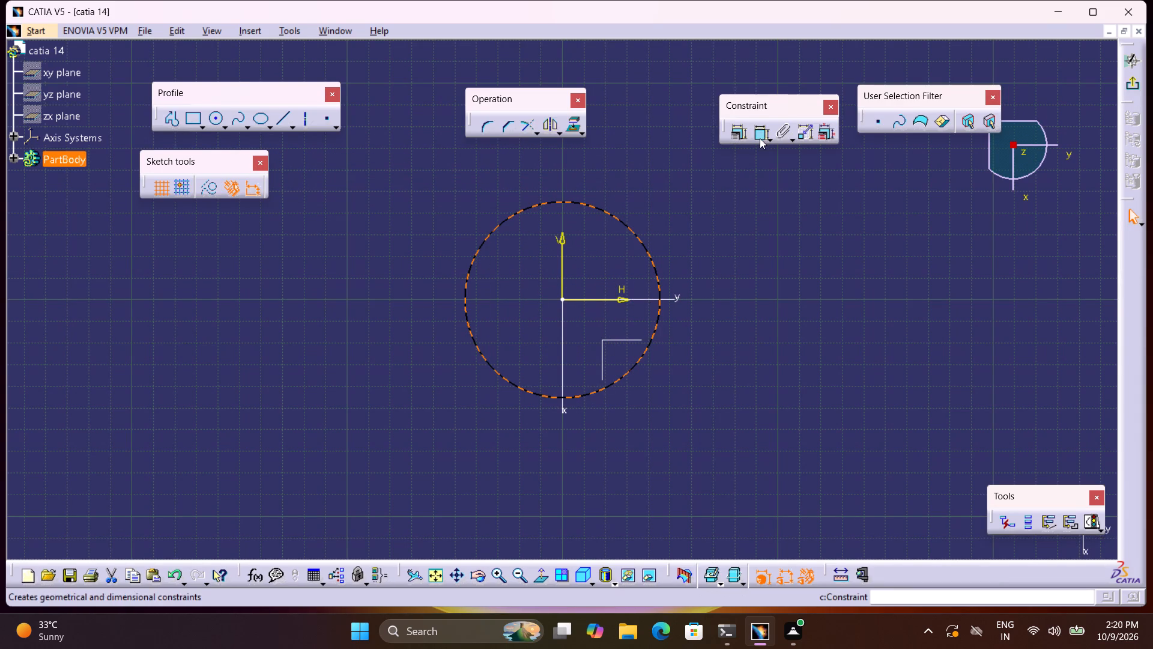
pyautogui.click(761, 133)
pyautogui.click(822, 279)
pyautogui.doubleClick(827, 272)
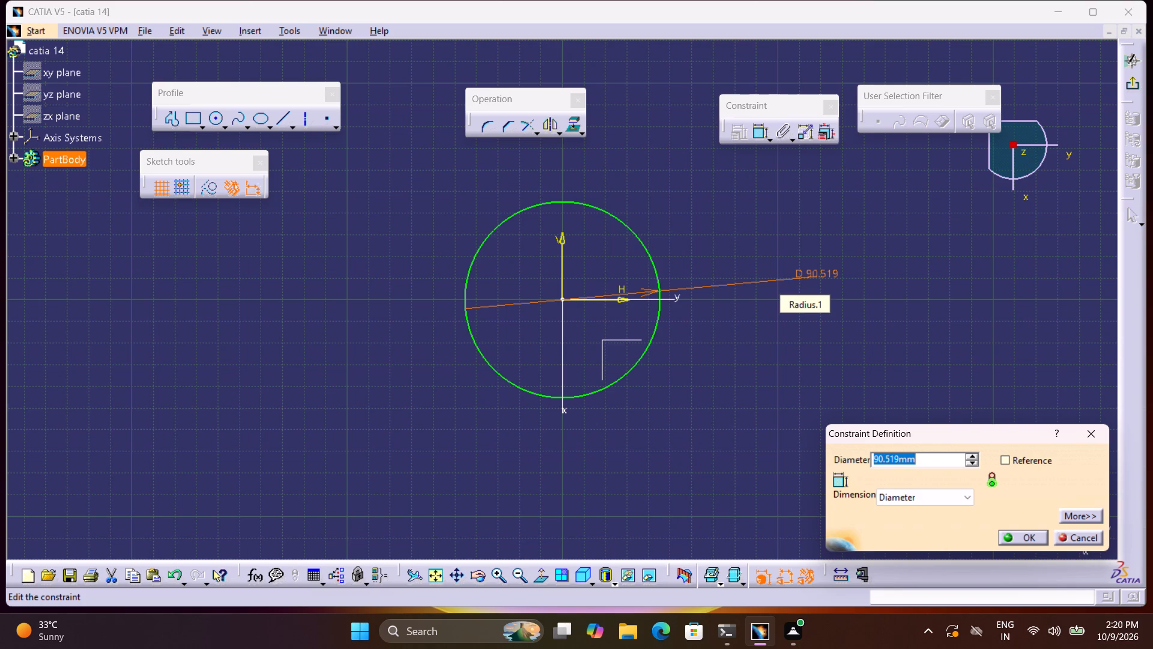
pyautogui.write('60')
pyautogui.press('Return')
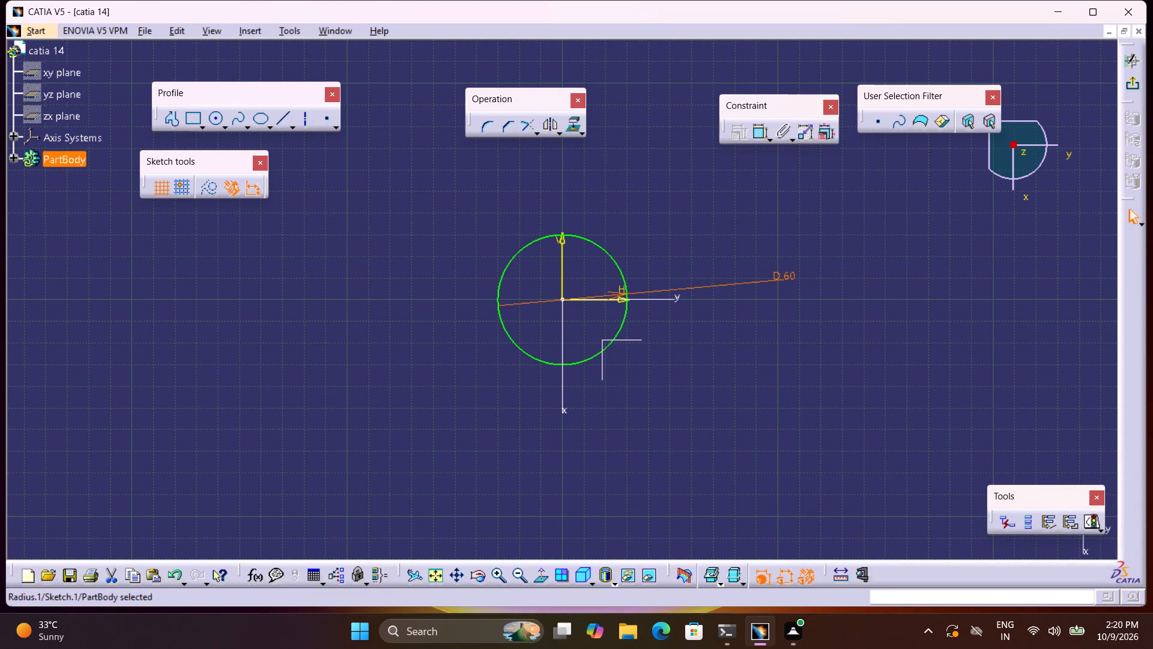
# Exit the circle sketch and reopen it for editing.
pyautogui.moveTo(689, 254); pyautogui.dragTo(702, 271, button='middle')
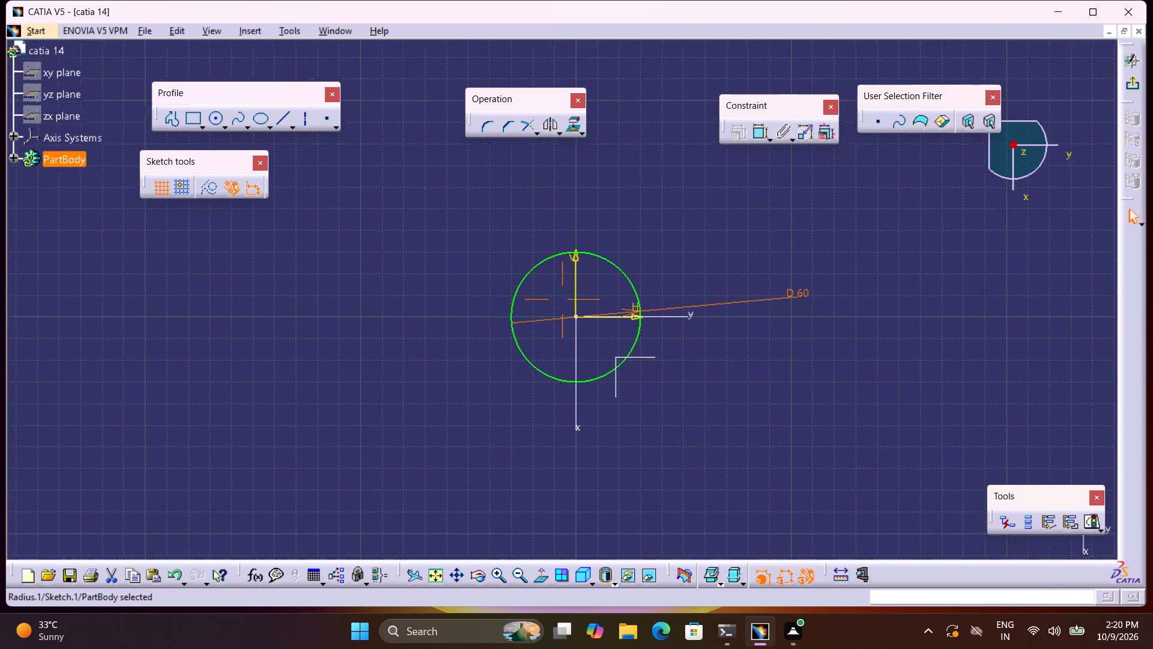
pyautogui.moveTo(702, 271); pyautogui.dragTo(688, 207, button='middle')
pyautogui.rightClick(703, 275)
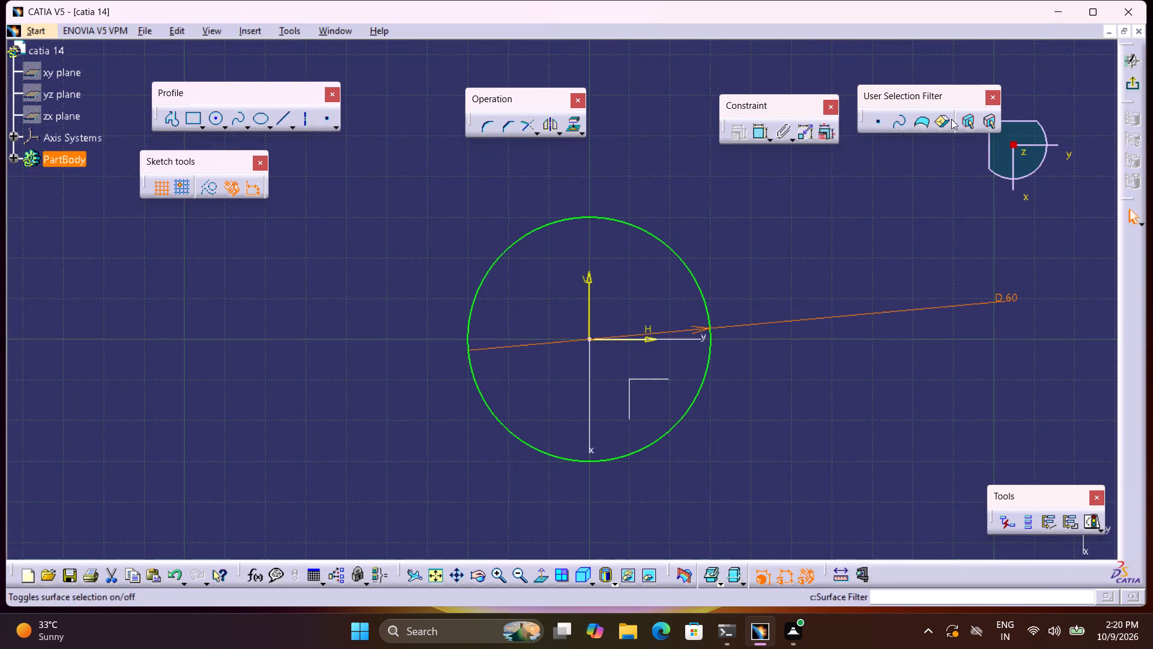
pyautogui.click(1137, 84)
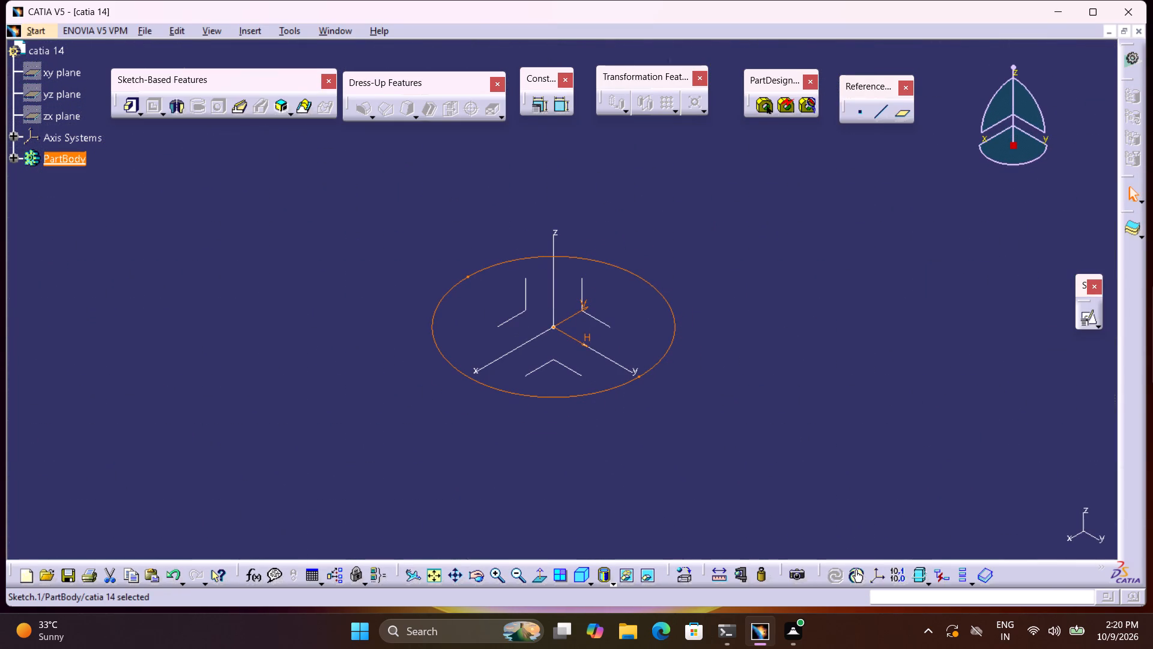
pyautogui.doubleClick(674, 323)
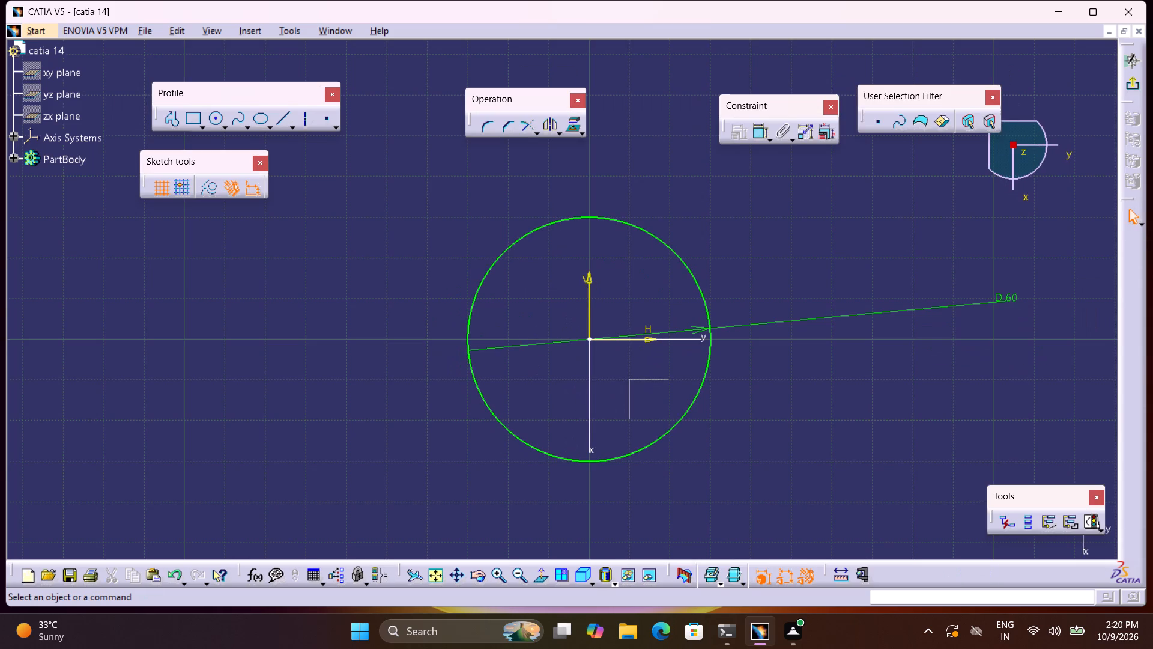
# Draw a horizontal line from the circle's top point toward negative H and constrain its length to 20 mm.
pyautogui.moveTo(547, 296); pyautogui.dragTo(607, 317, button='middle')
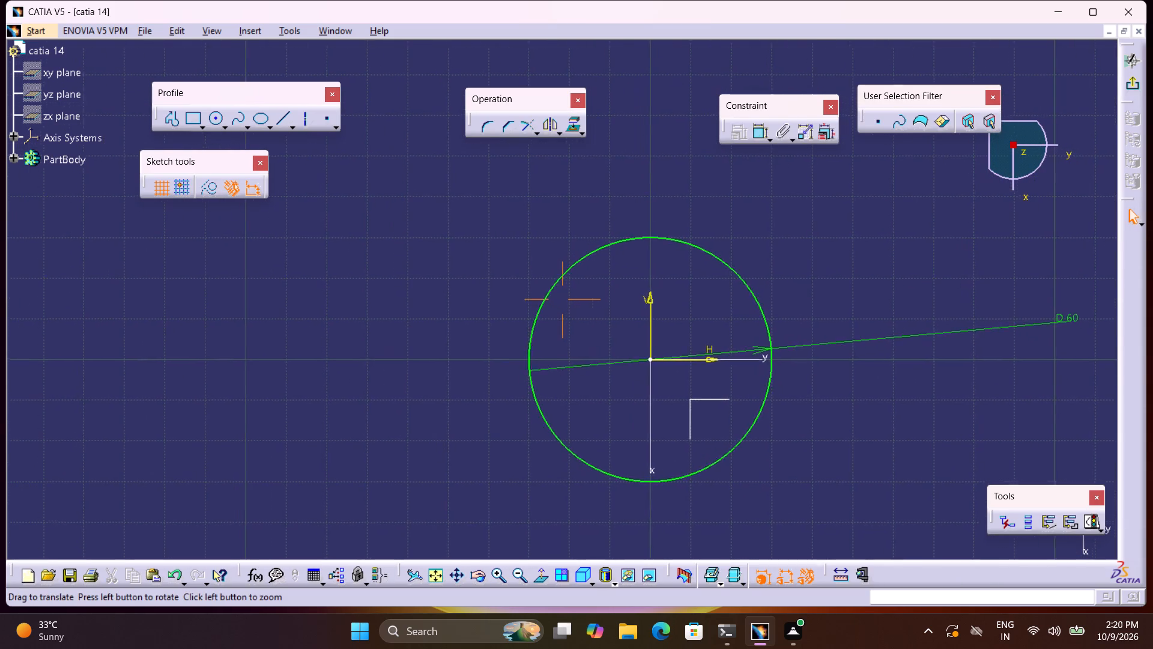
pyautogui.moveTo(607, 317); pyautogui.dragTo(612, 318, button='middle')
pyautogui.click(166, 120)
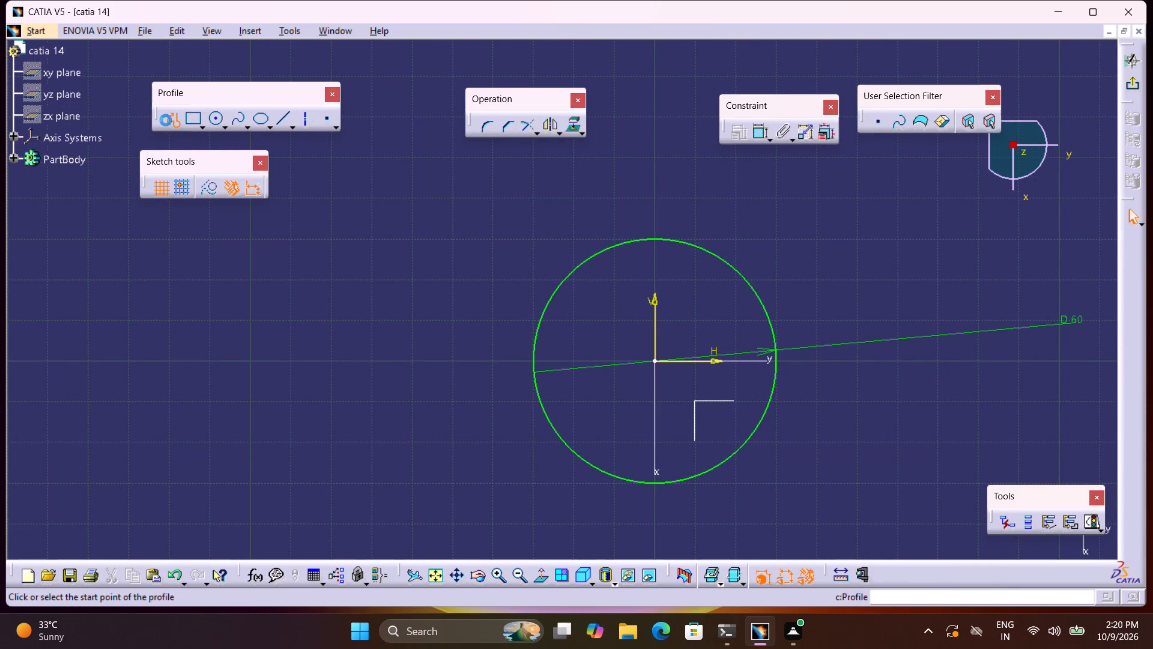
pyautogui.click(655, 236)
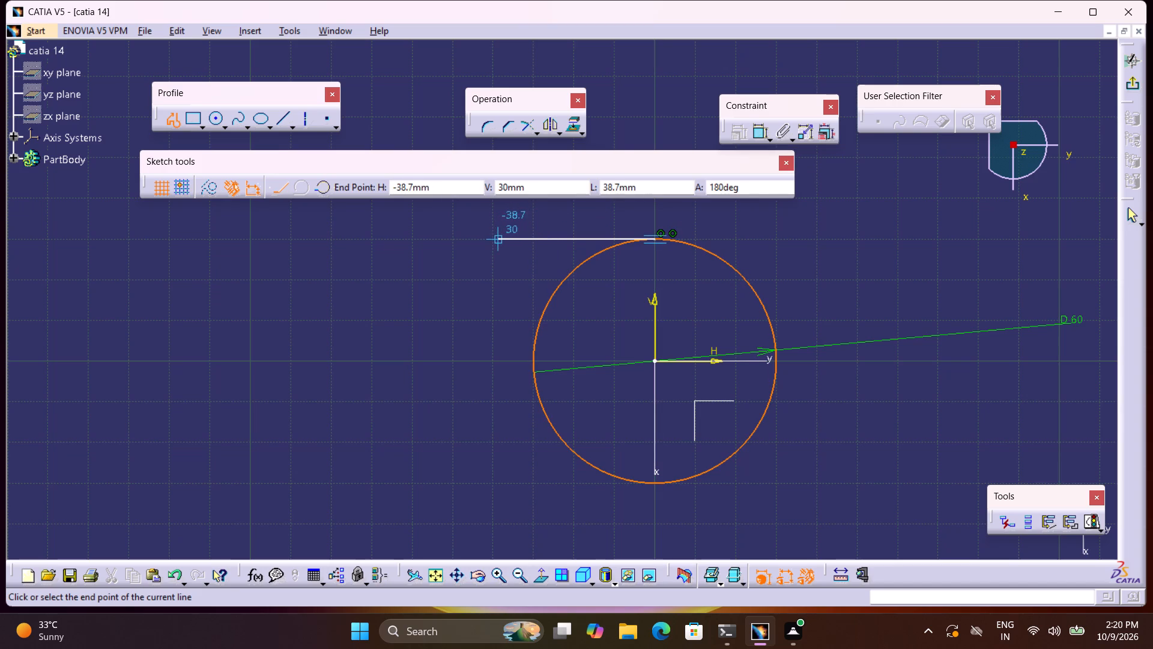
pyautogui.click(509, 236)
pyautogui.click(757, 132)
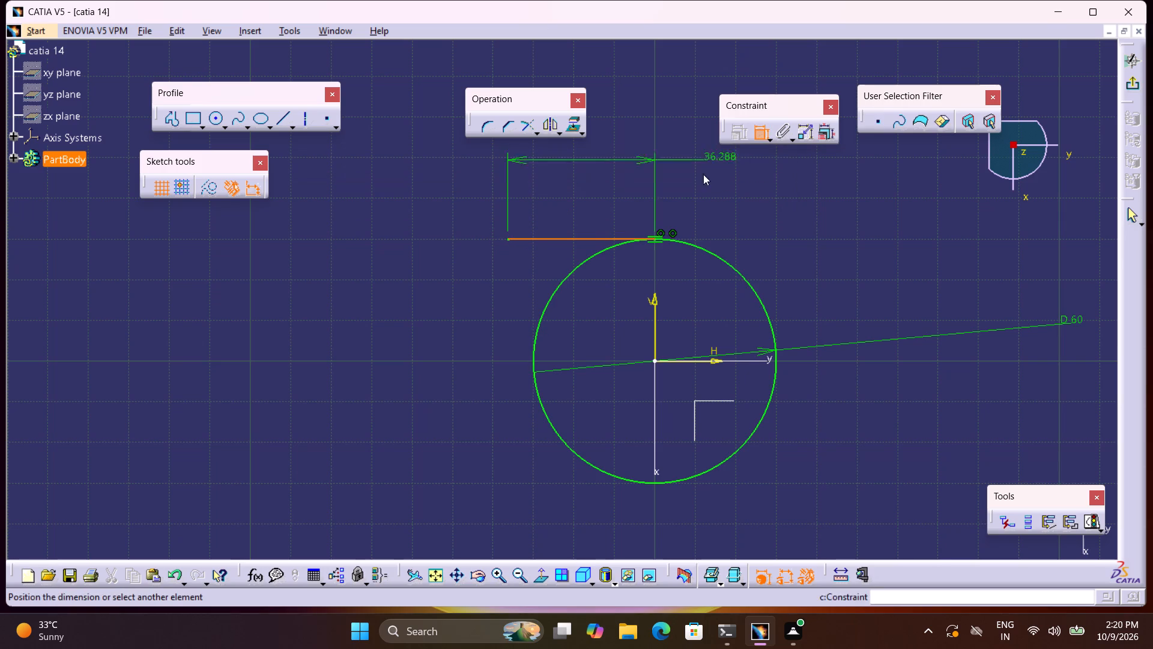
pyautogui.click(608, 187)
pyautogui.doubleClick(614, 186)
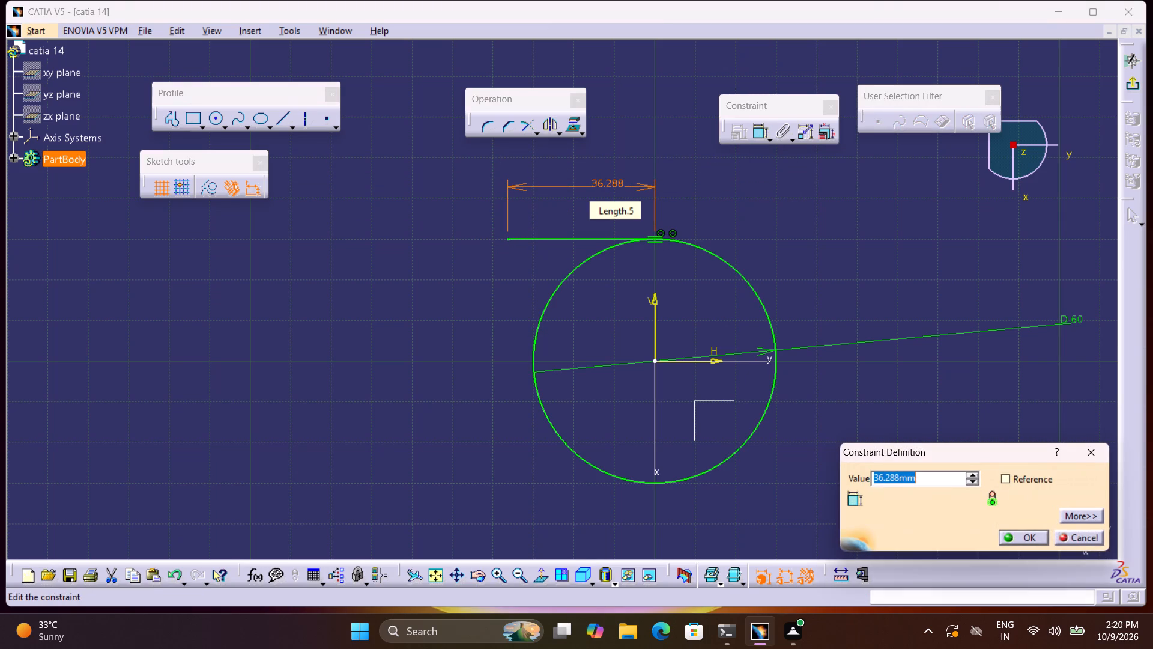
pyautogui.press('2')
pyautogui.press('0')
pyautogui.press('Return')
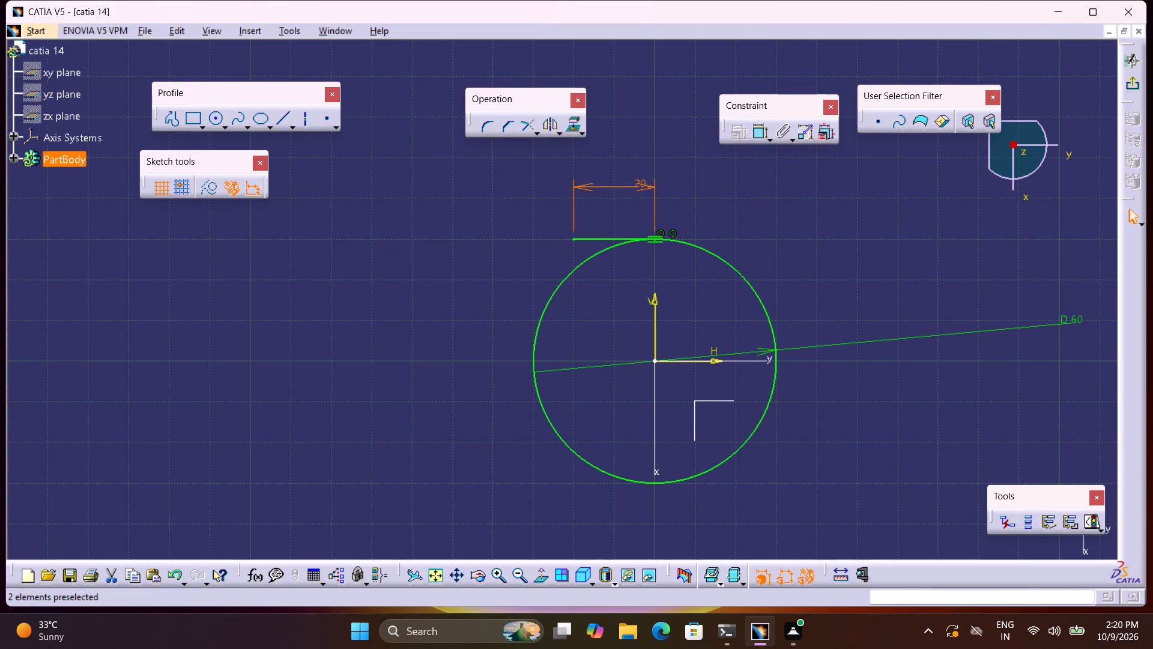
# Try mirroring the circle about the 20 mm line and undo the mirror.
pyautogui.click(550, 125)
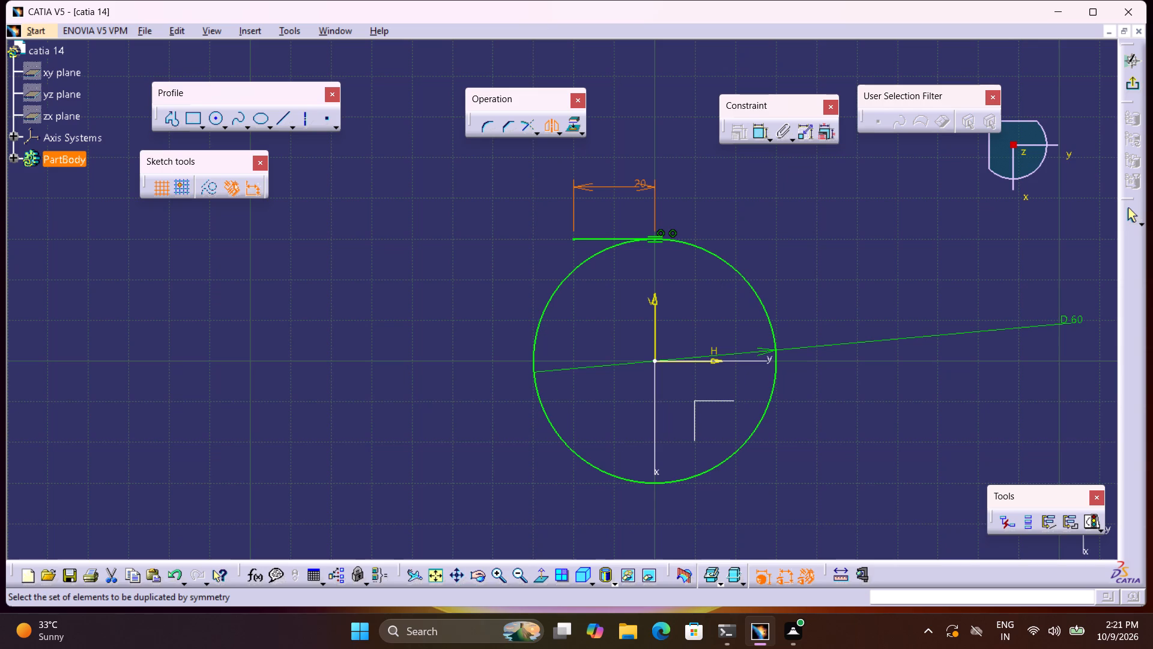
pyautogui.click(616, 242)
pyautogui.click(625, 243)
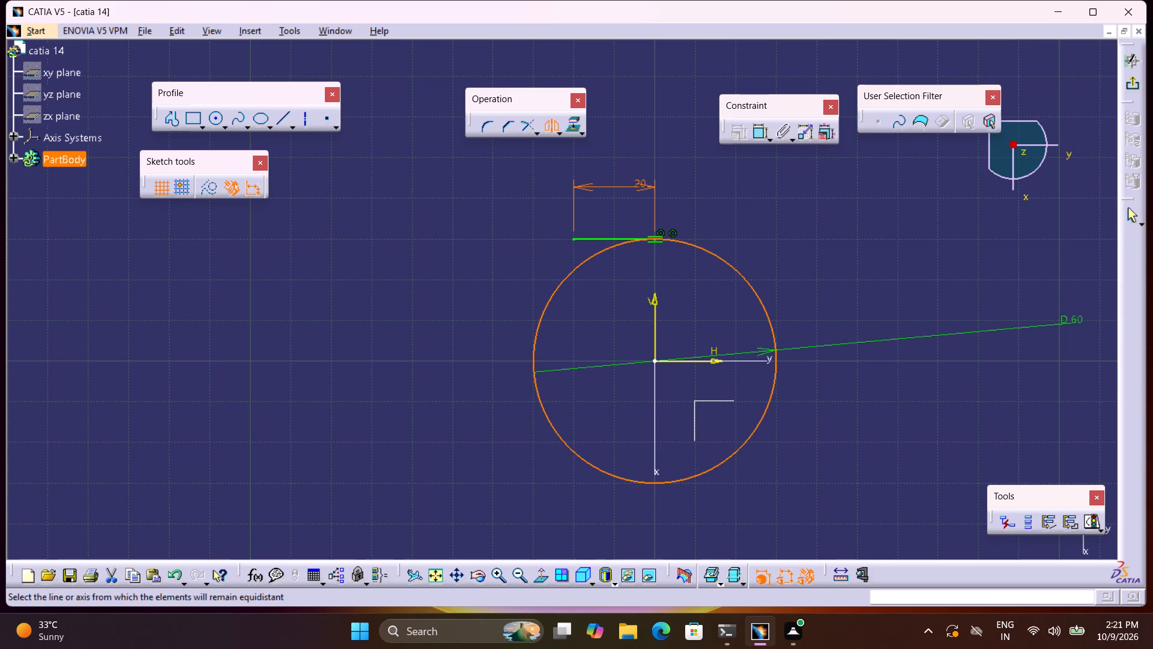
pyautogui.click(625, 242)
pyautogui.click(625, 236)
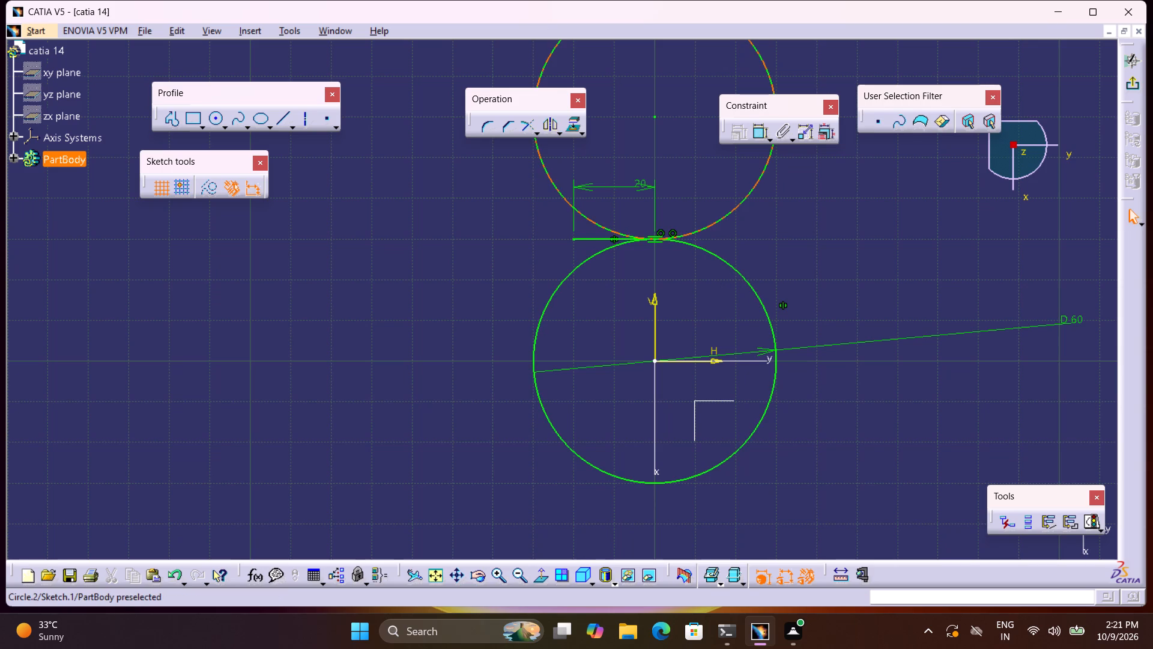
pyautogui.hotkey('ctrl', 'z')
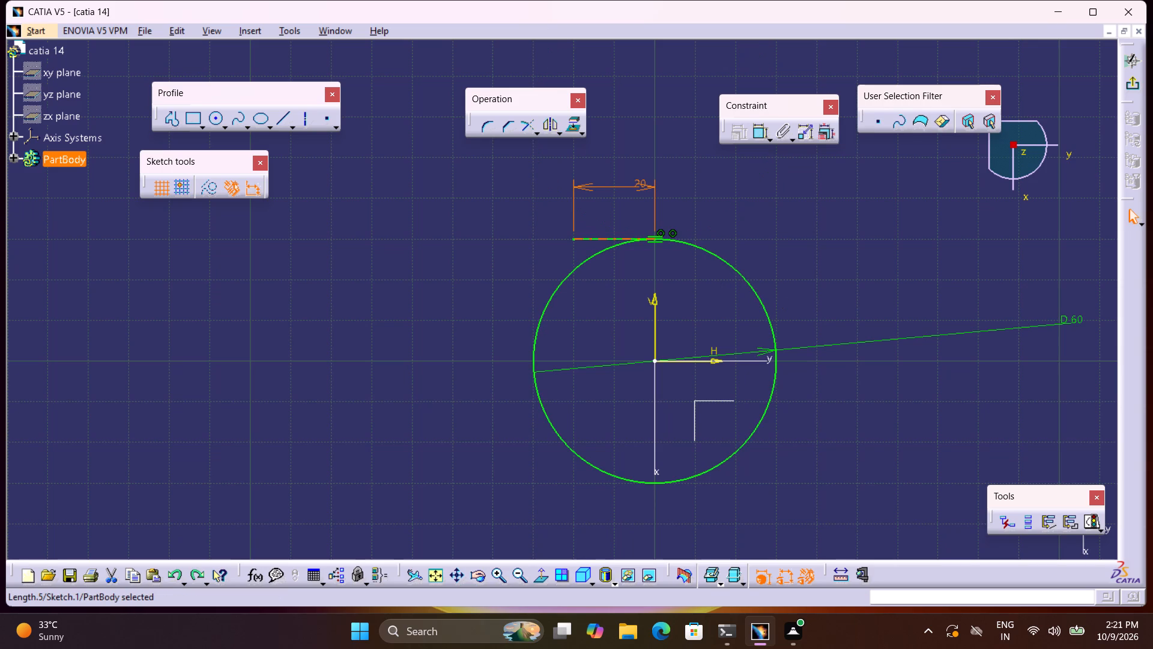
# Mirror the 20 mm tangent line about the horizontal axis through the circle's centre.
pyautogui.click(628, 239)
pyautogui.click(552, 133)
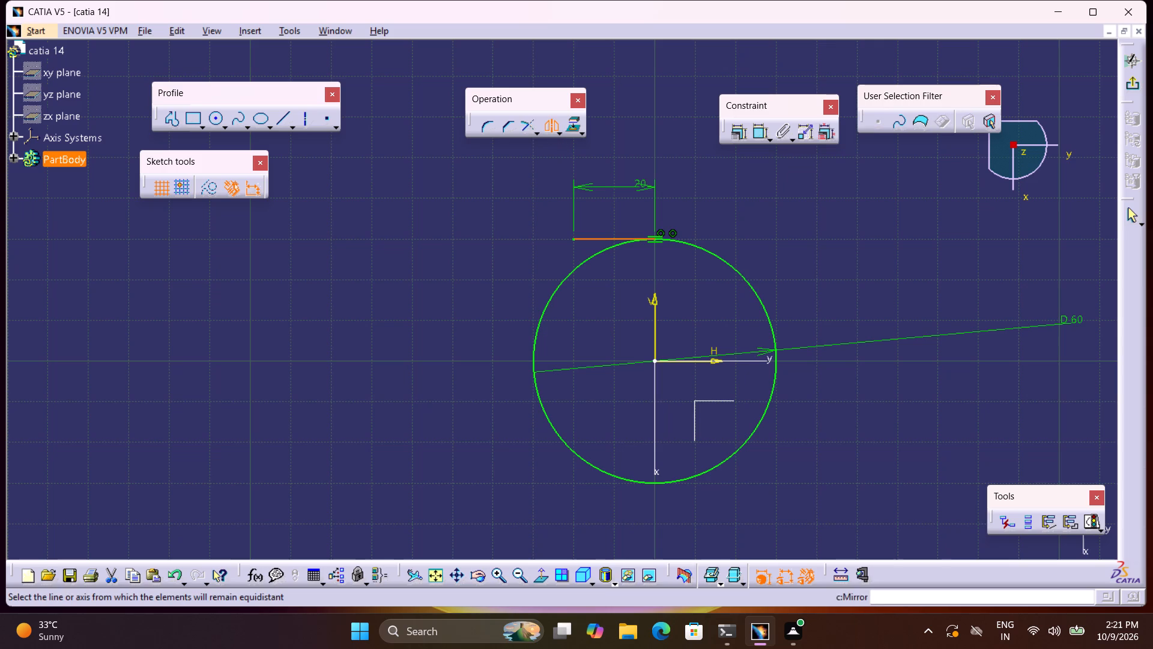
pyautogui.click(734, 359)
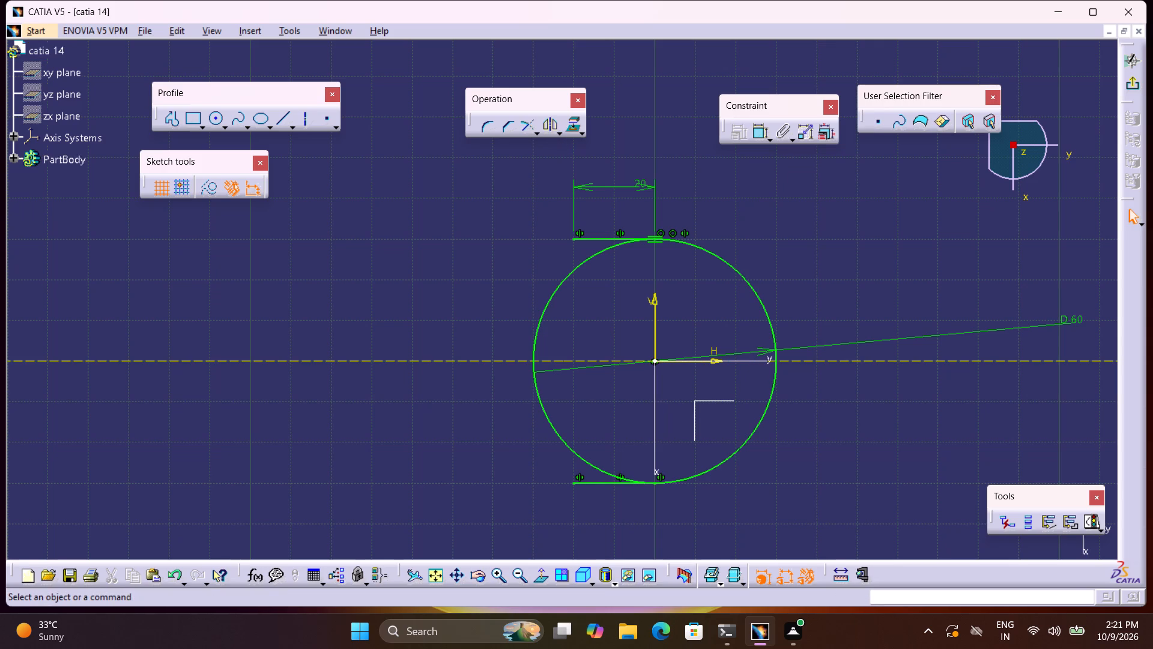
pyautogui.click(775, 269)
# Extend the upper line from its free end with a second horizontal line toward negative H, constrained to 50 mm long.
pyautogui.click(168, 119)
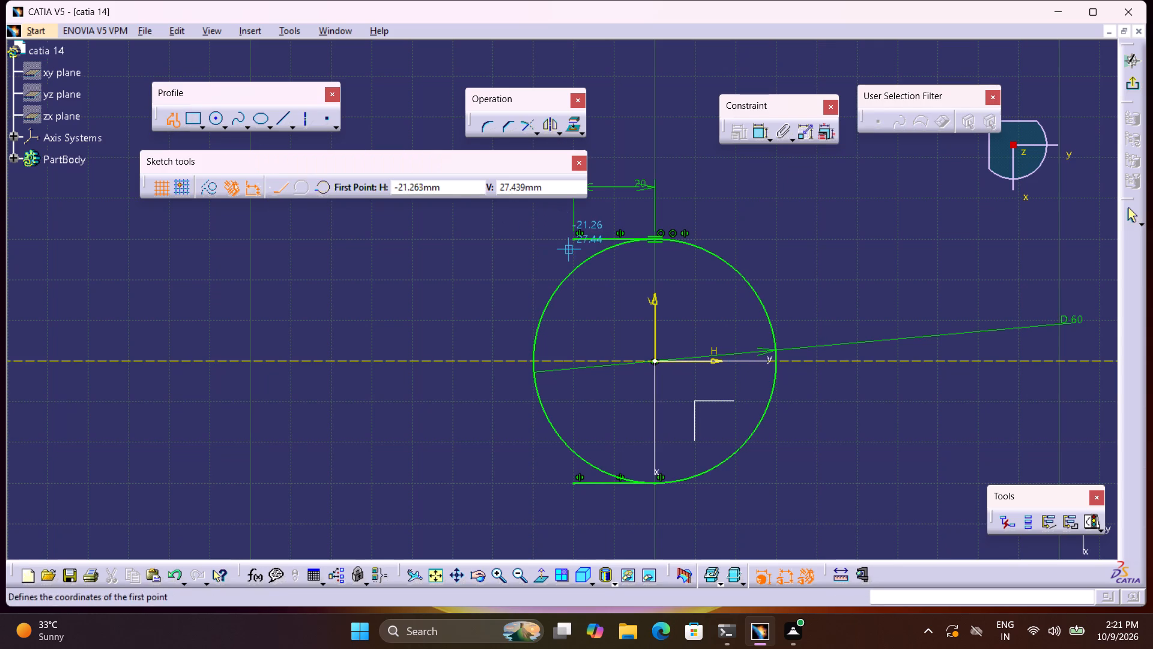
pyautogui.click(572, 236)
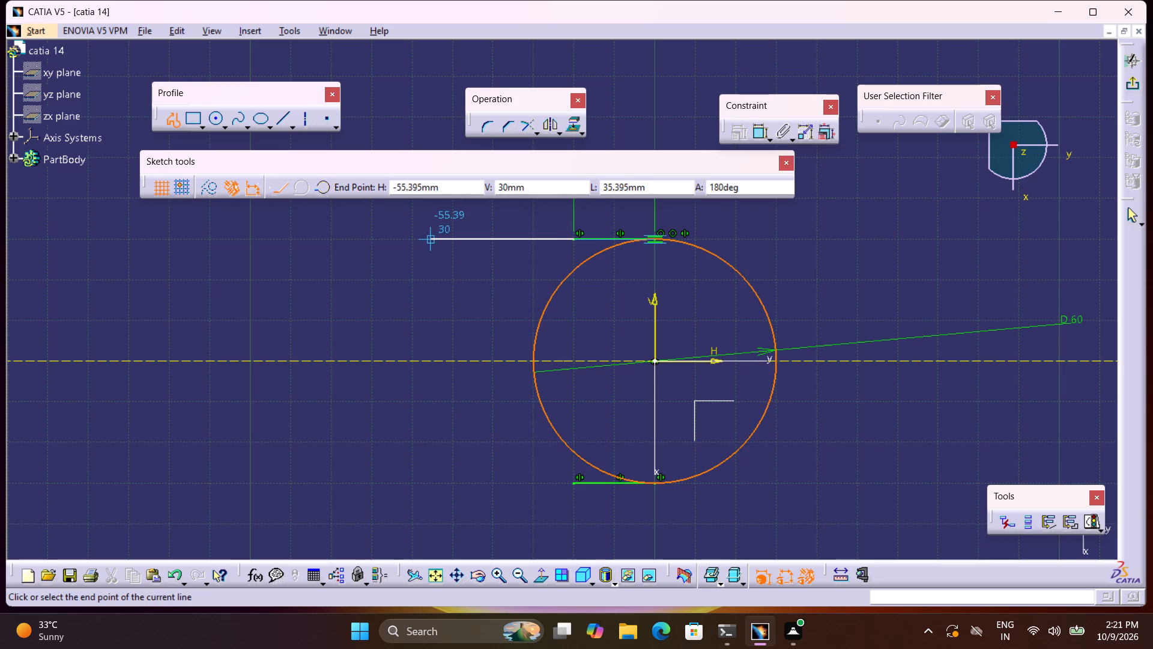
pyautogui.click(378, 241)
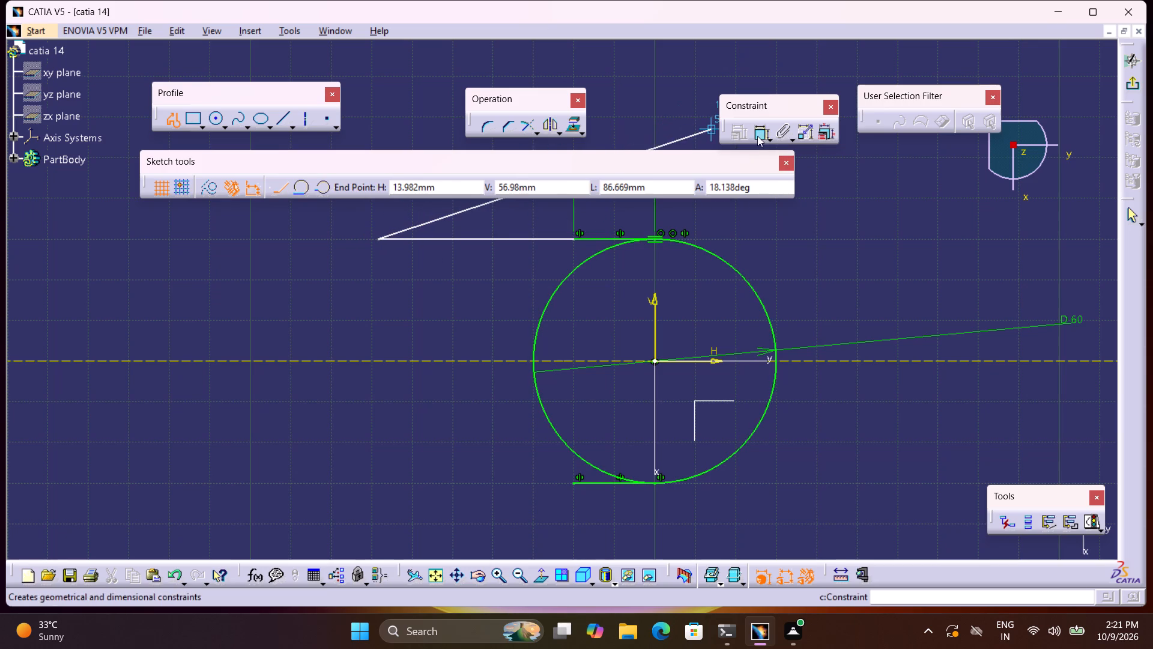
pyautogui.click(758, 135)
pyautogui.click(494, 203)
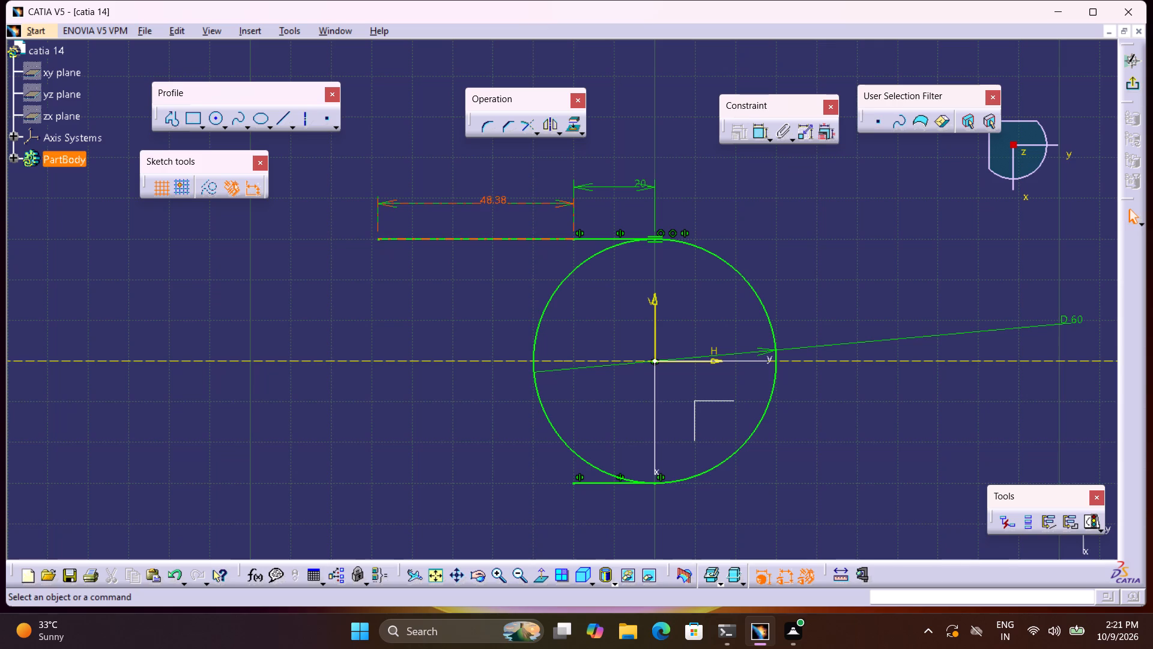
pyautogui.doubleClick(494, 197)
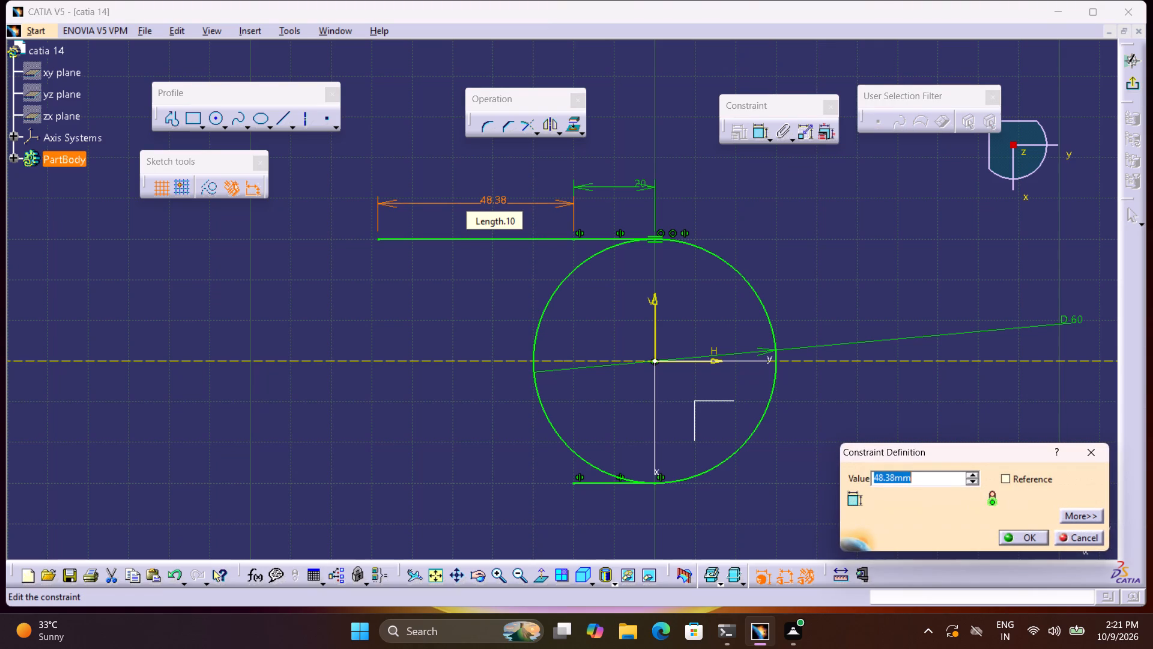
pyautogui.press('5')
pyautogui.press('0')
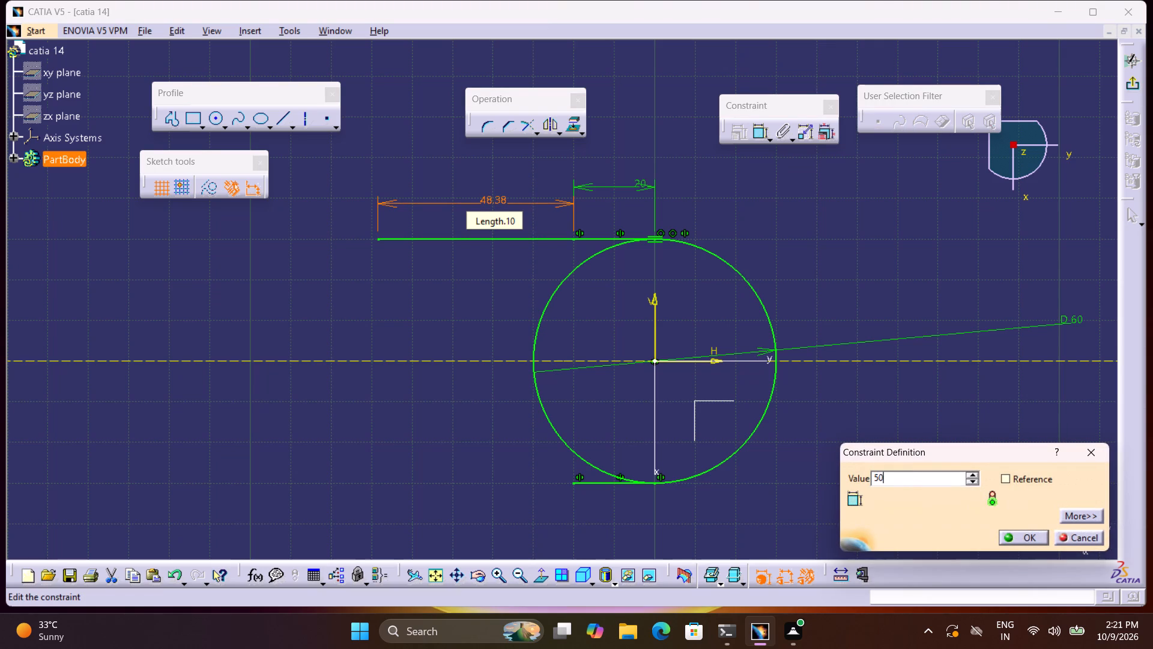
pyautogui.press('Return')
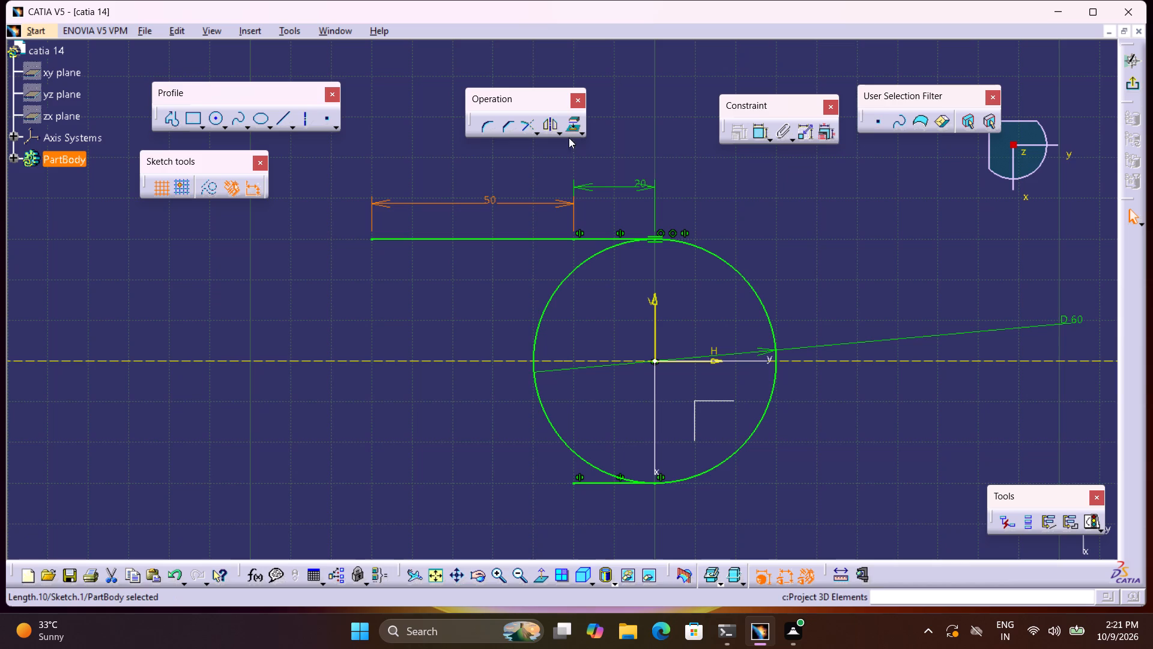
pyautogui.doubleClick(603, 166)
# Mirror the 50 mm line about the horizontal axis to the circle's lower side.
pyautogui.click(554, 237)
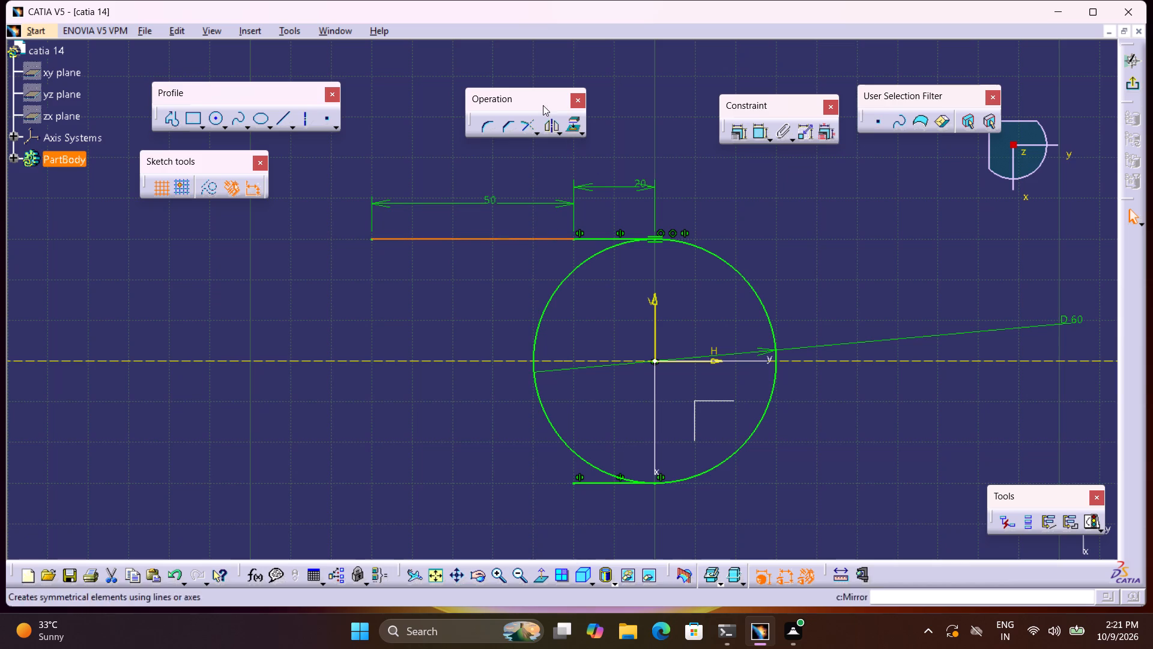
pyautogui.click(551, 120)
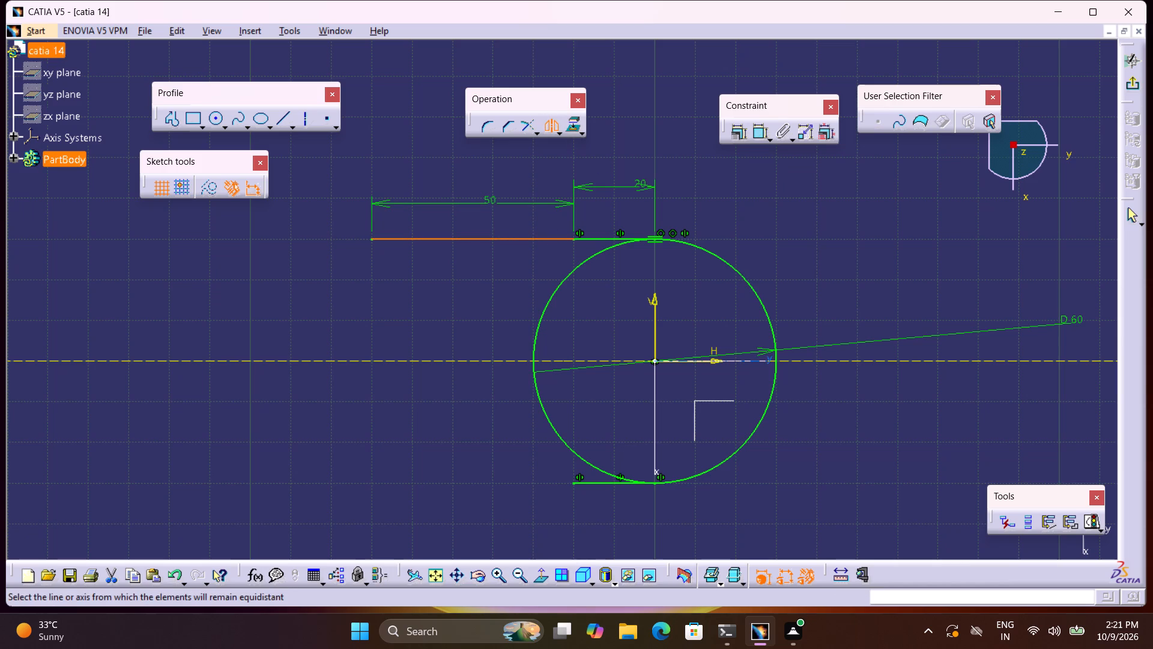
pyautogui.click(731, 356)
pyautogui.click(735, 358)
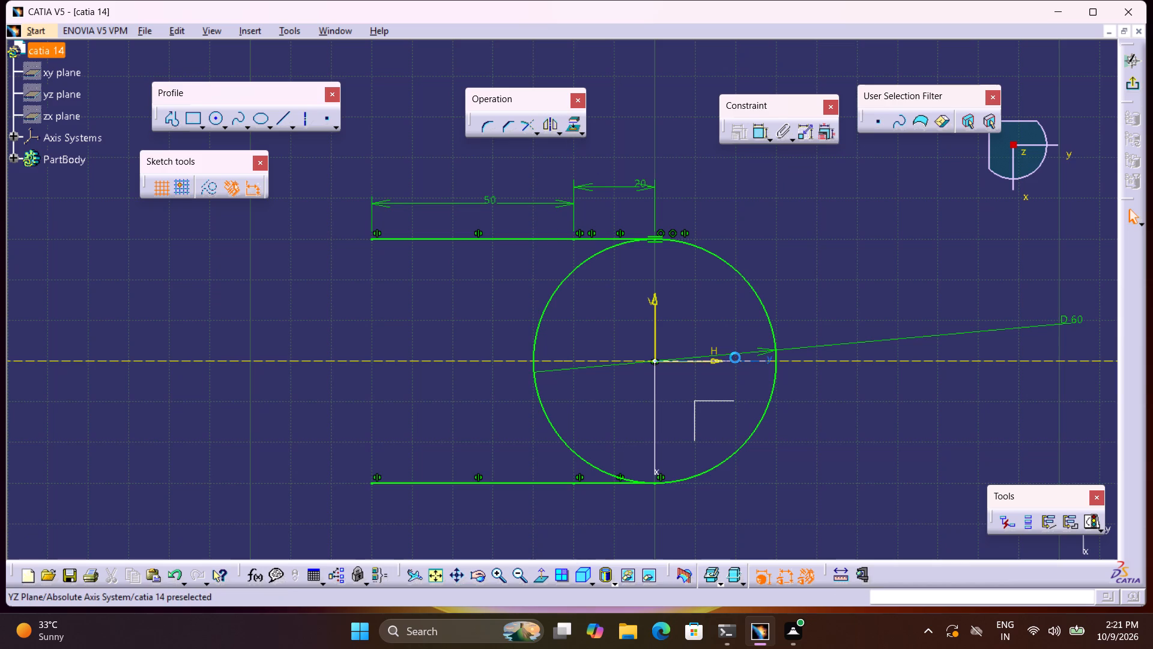
pyautogui.click(466, 418)
pyautogui.moveTo(473, 415); pyautogui.dragTo(482, 416, button='middle')
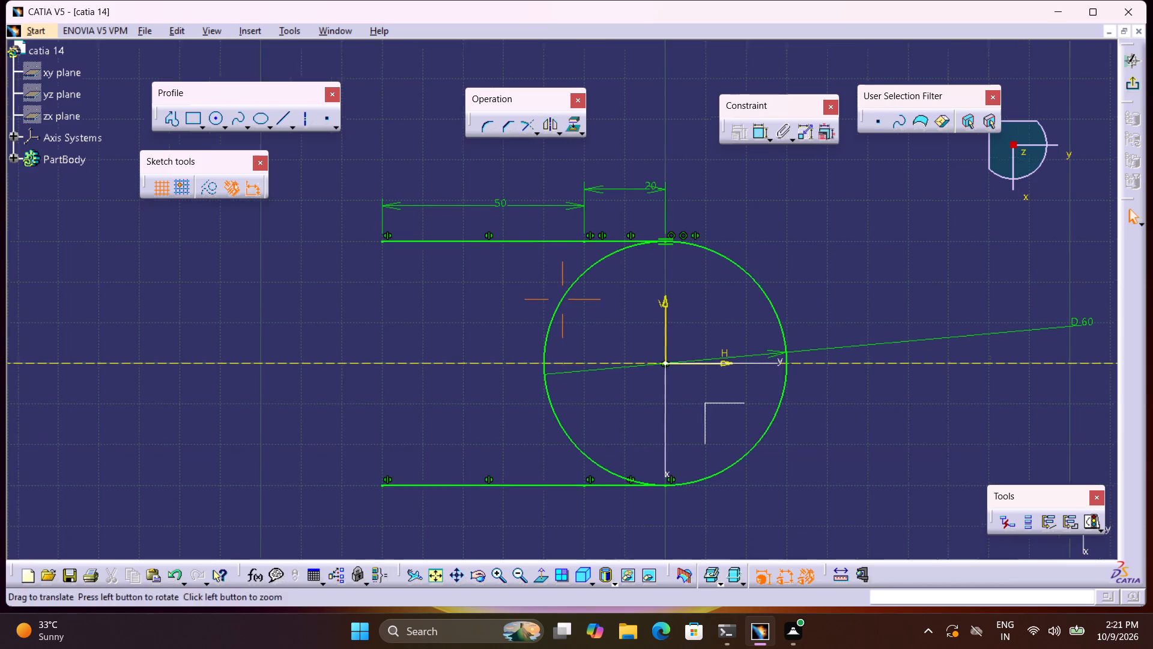
# Quick-trim away the half of the 60 mm circle lying between the two parallel straight lines.
pyautogui.moveTo(482, 416); pyautogui.dragTo(573, 390, button='middle')
pyautogui.click(538, 133)
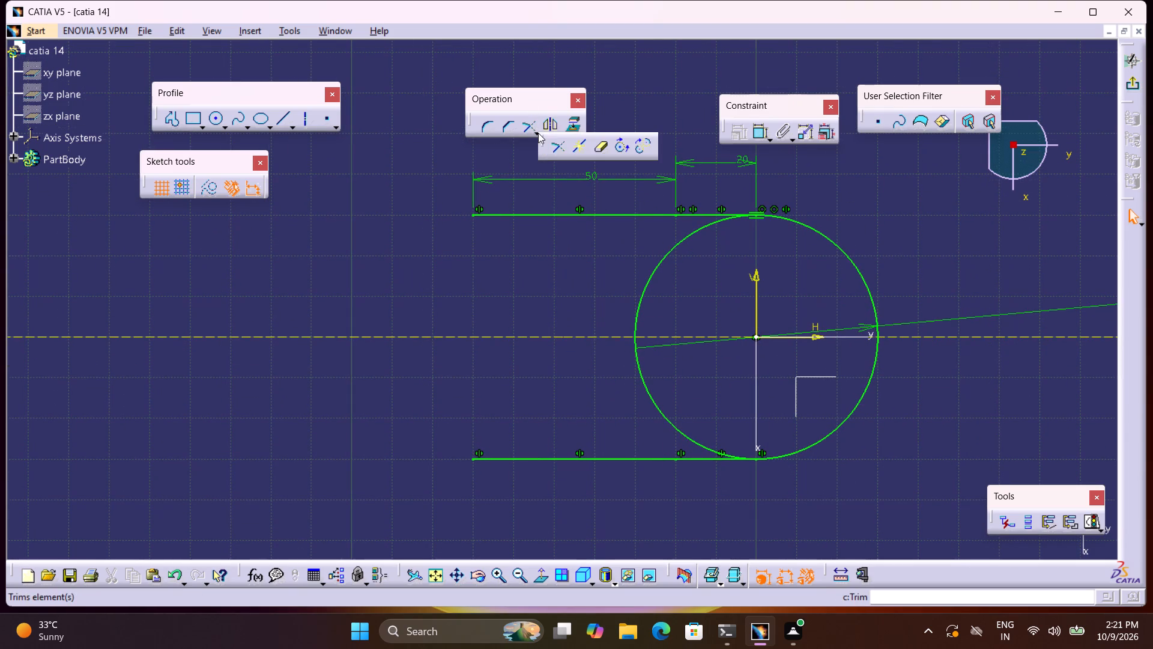
pyautogui.doubleClick(607, 147)
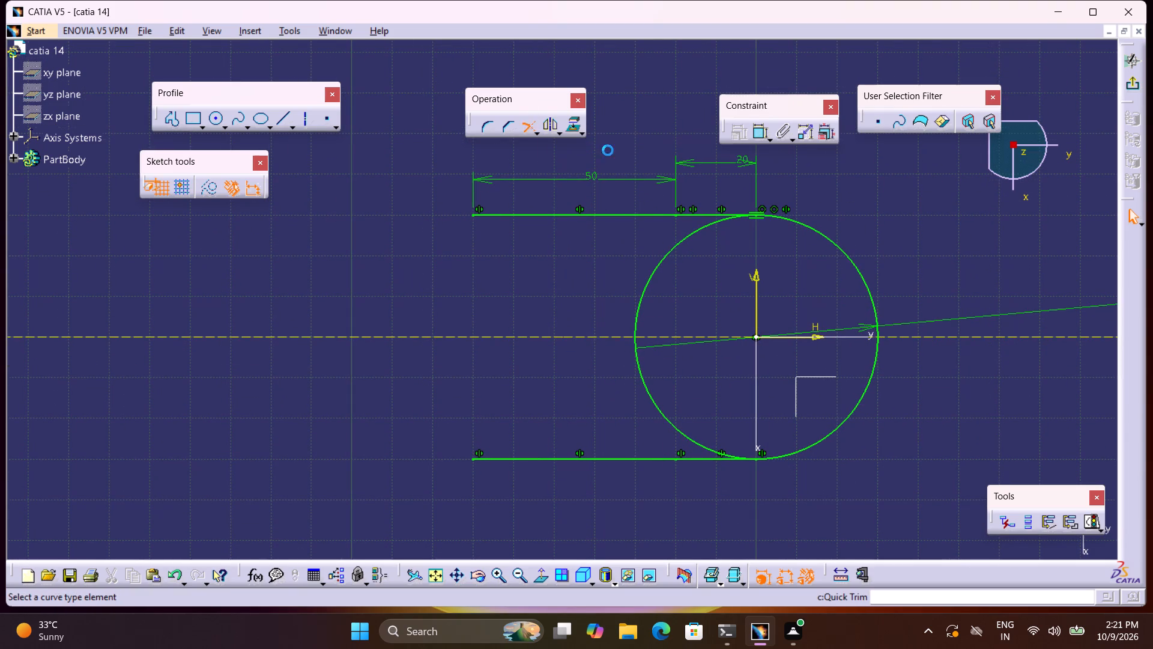
pyautogui.click(650, 273)
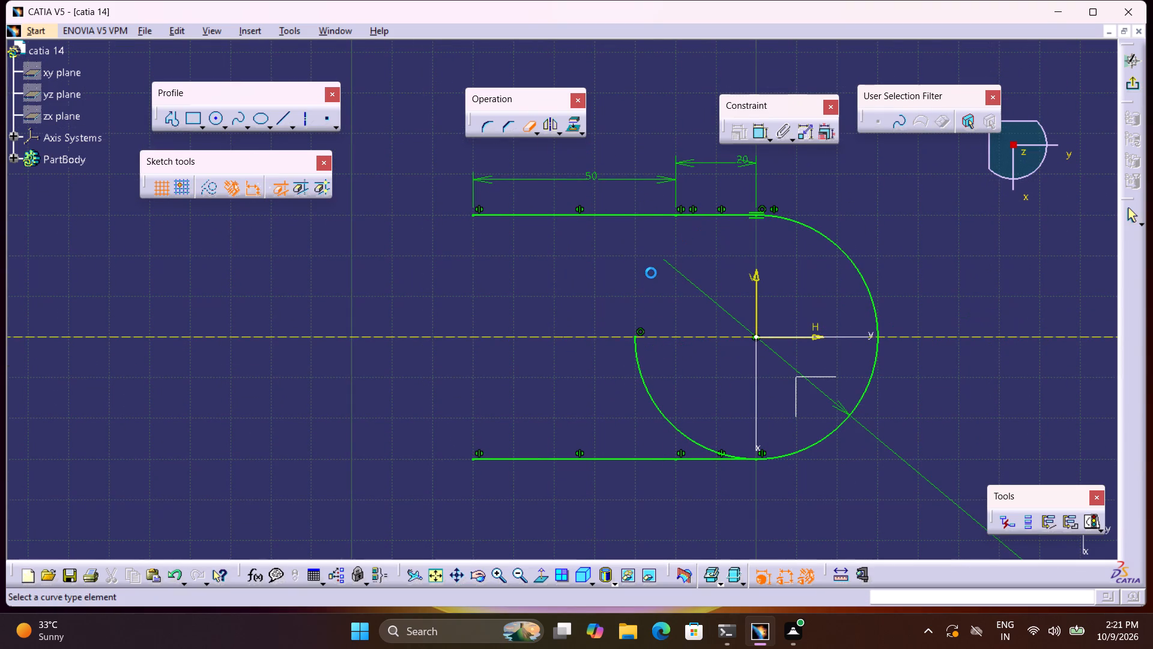
pyautogui.click(635, 356)
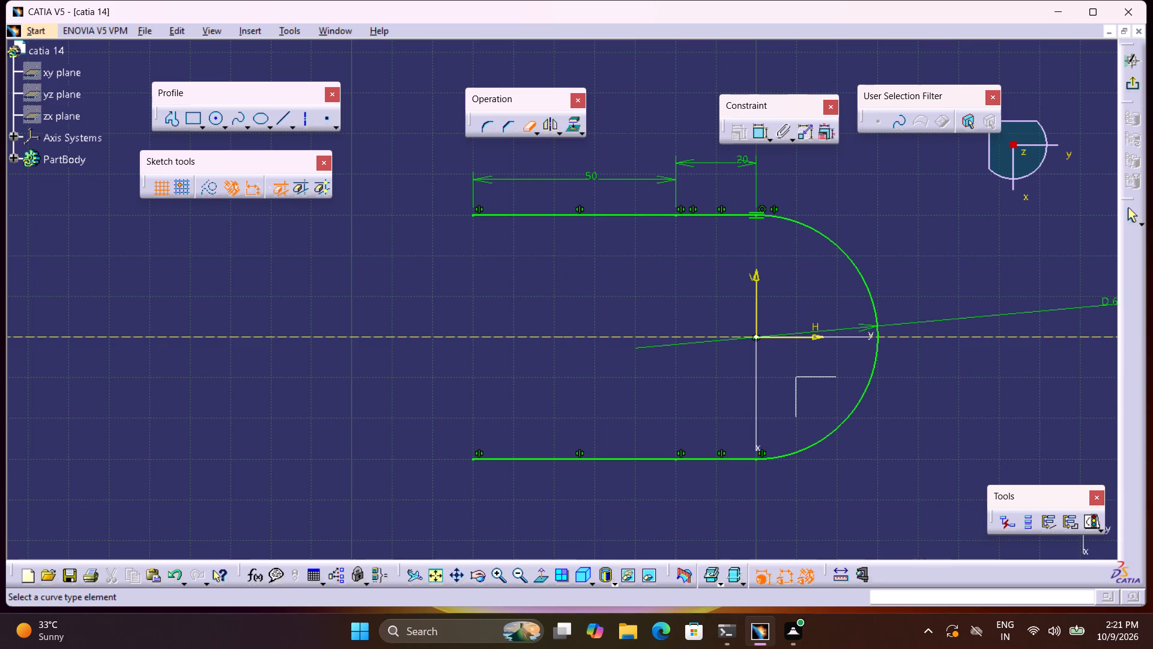
# Close the profile with a vertical line joining the free ends of the upper and lower 50 mm lines.
pyautogui.click(168, 115)
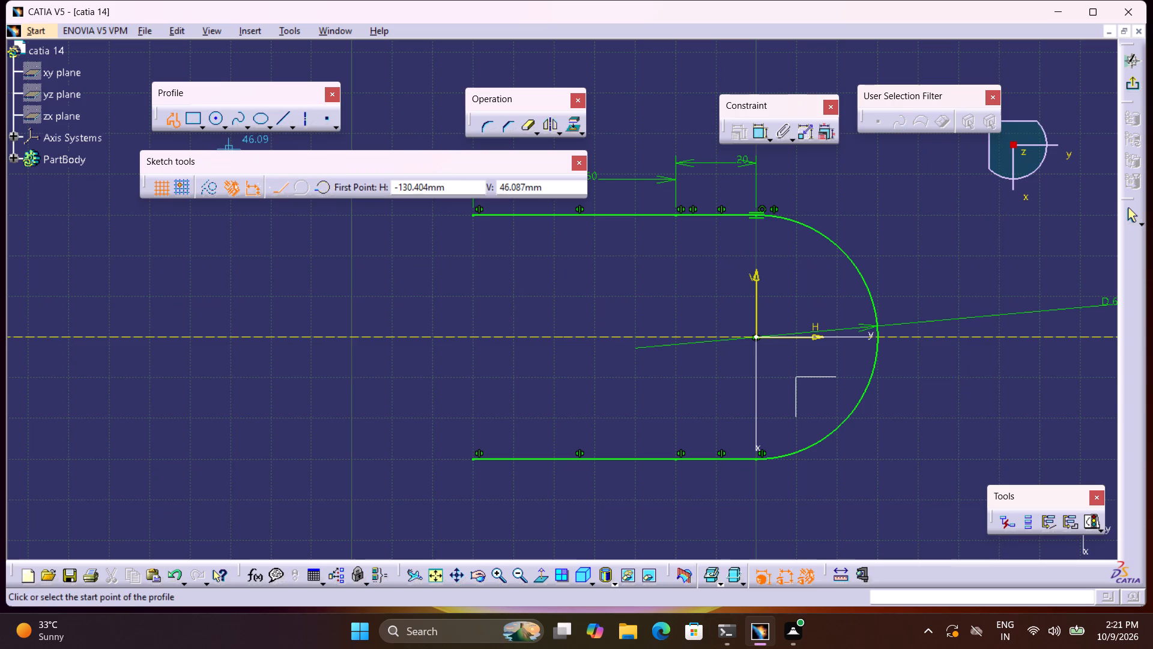
pyautogui.click(472, 214)
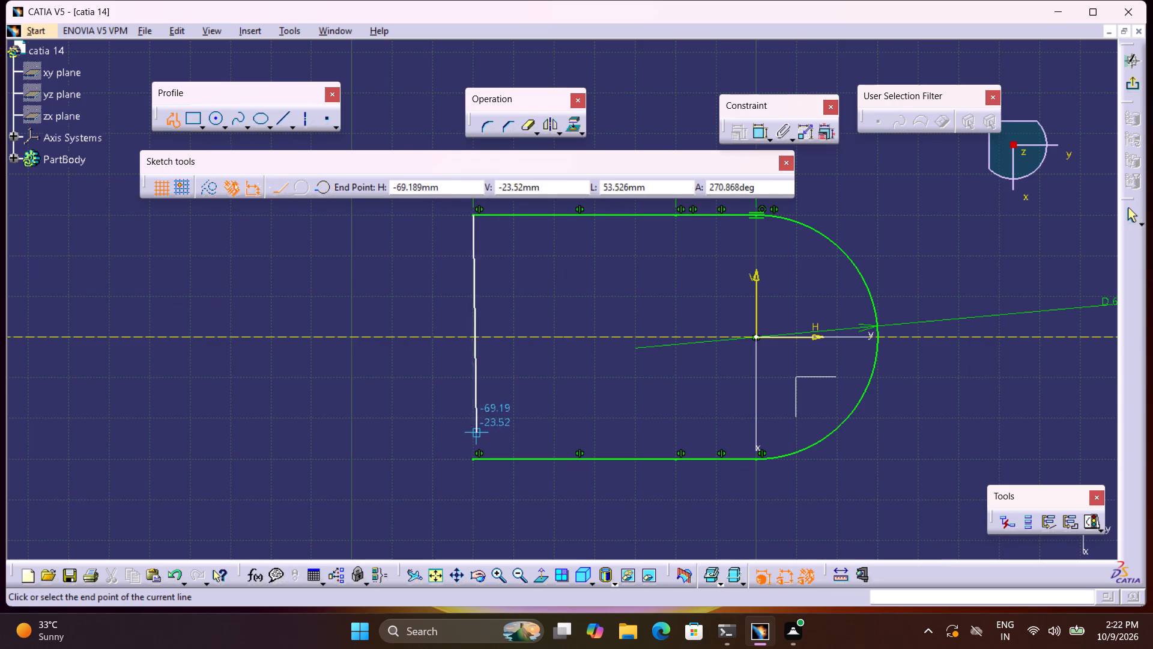
pyautogui.click(473, 460)
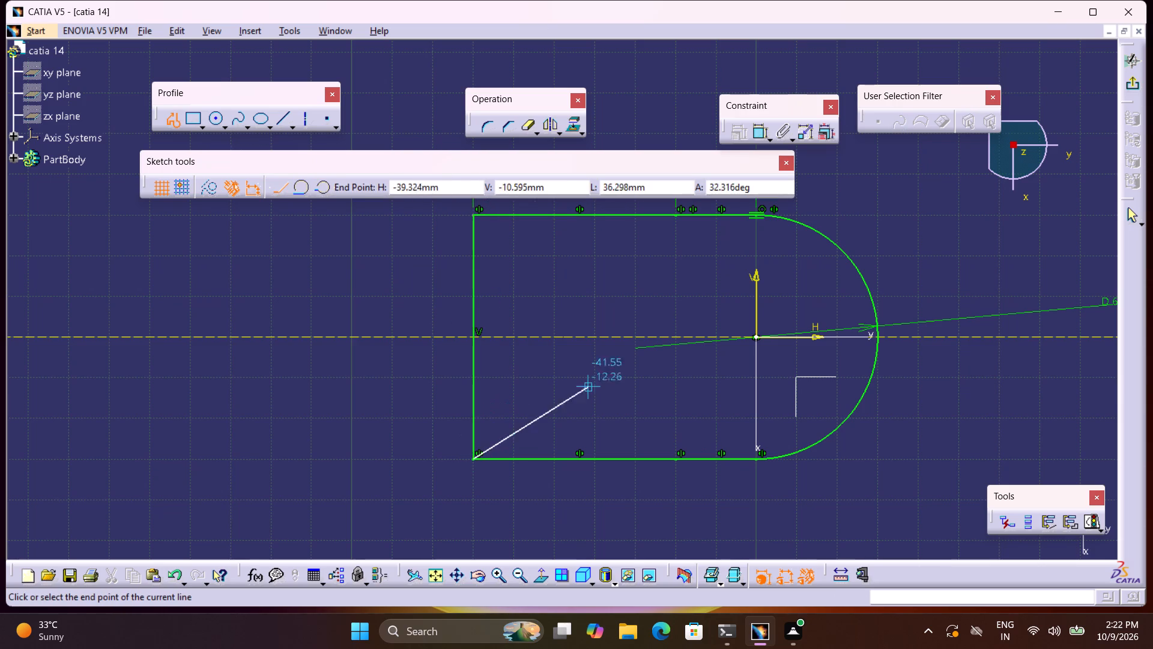
pyautogui.click(175, 123)
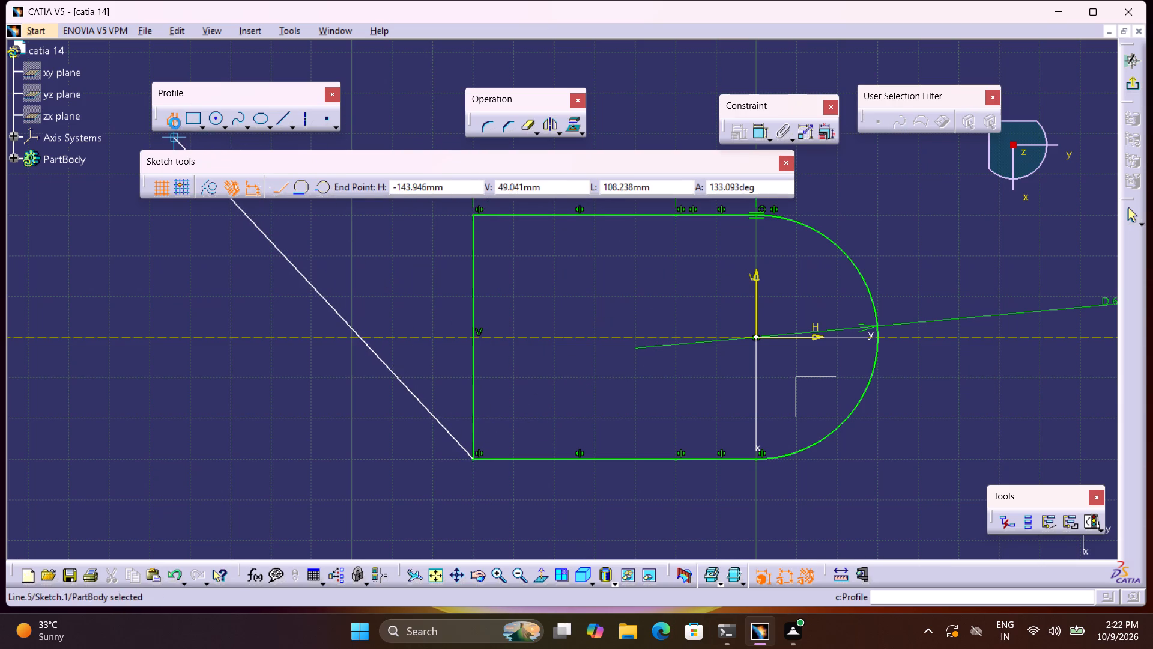
pyautogui.click(602, 315)
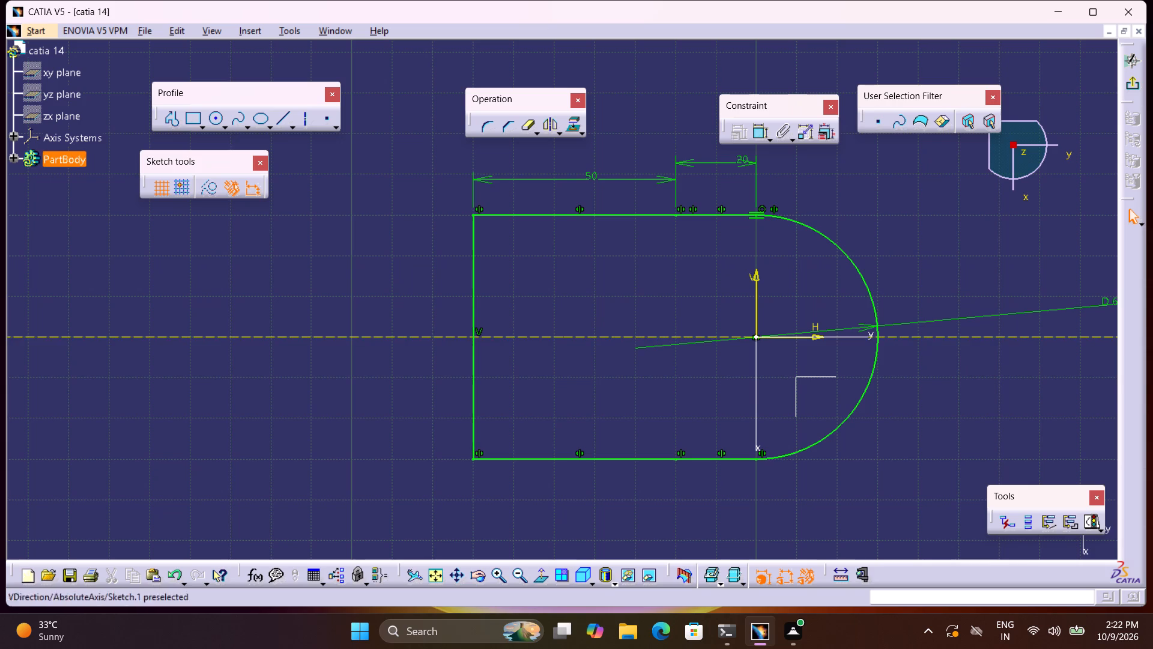
# Exit the sketch and pad the closed profile to a length of 12 mm.
pyautogui.click(1131, 82)
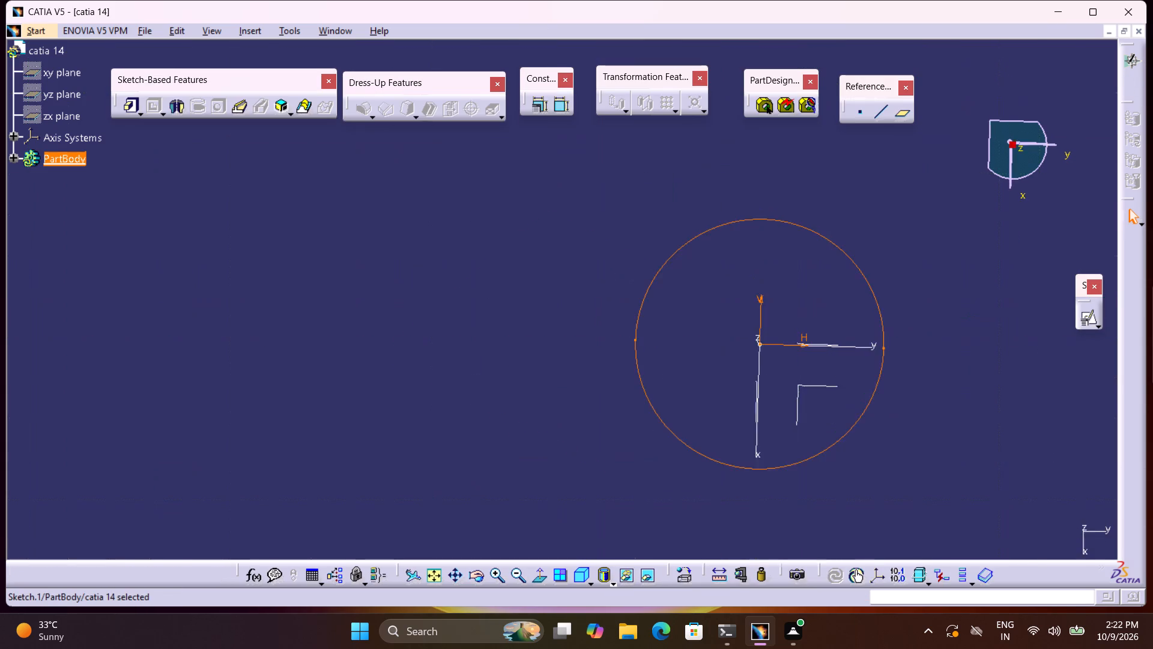
pyautogui.click(132, 105)
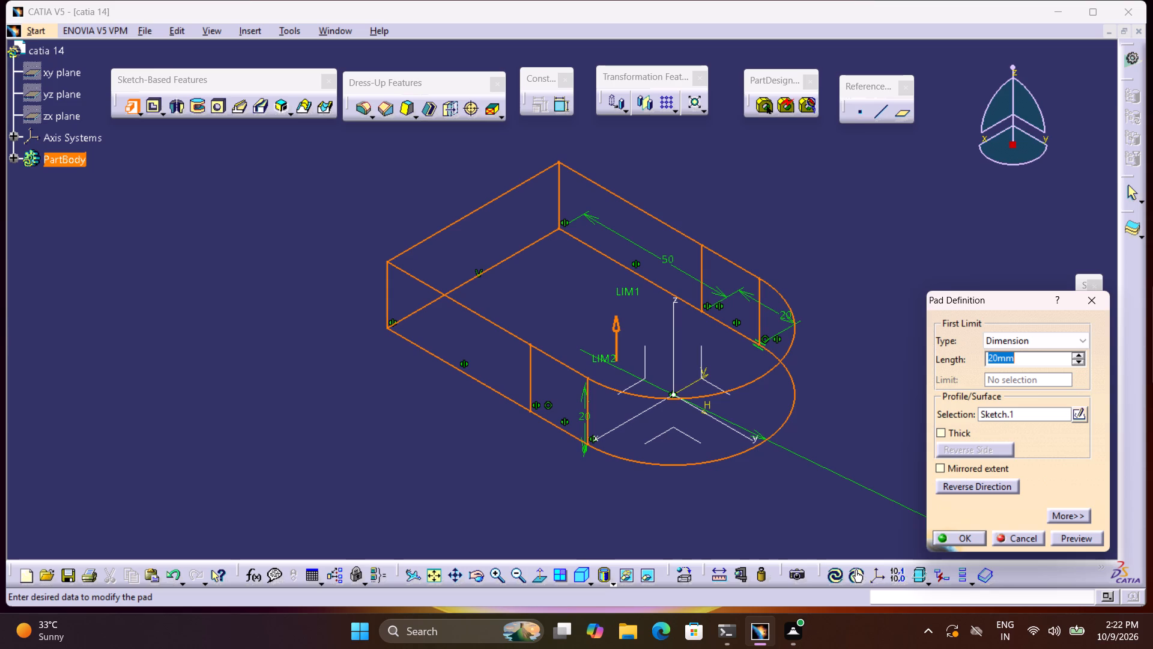
pyautogui.write('12')
pyautogui.press('Return')
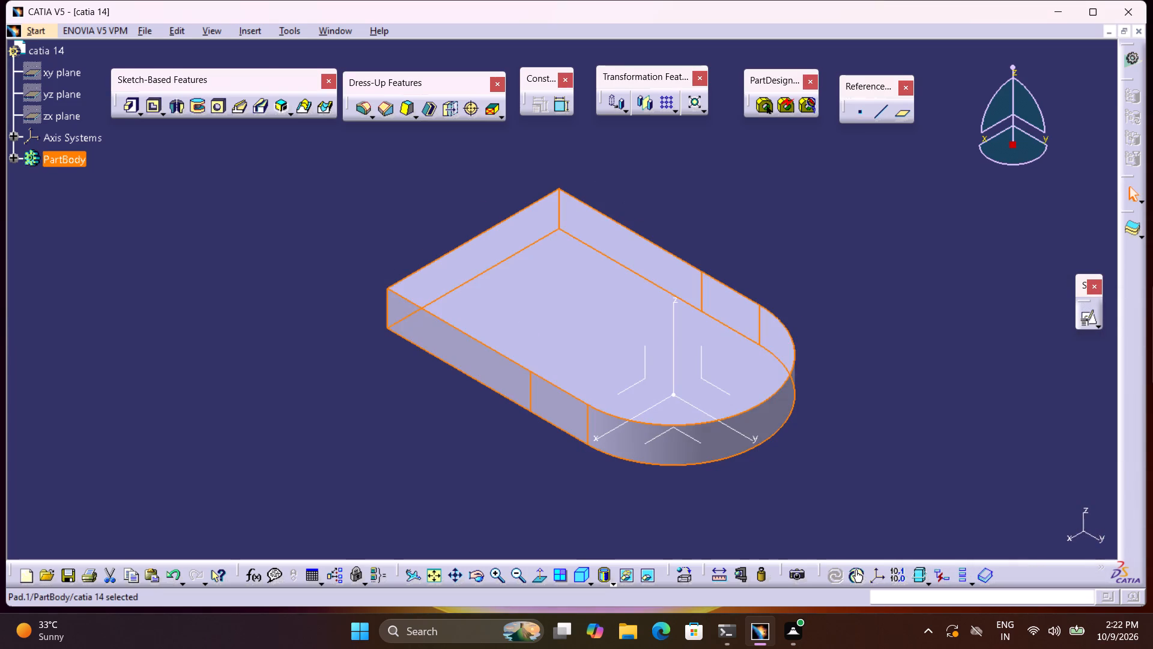
pyautogui.click(288, 446)
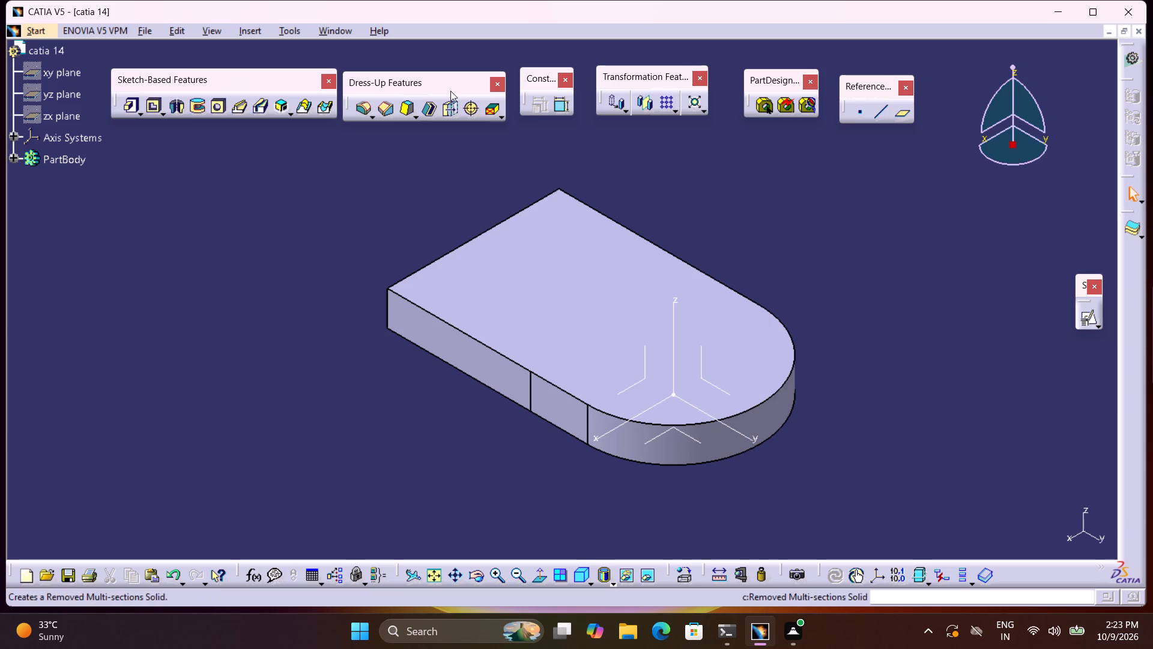
# Measure the distance between the rounded end's top arc and the straight end's top edge.
pyautogui.click(726, 578)
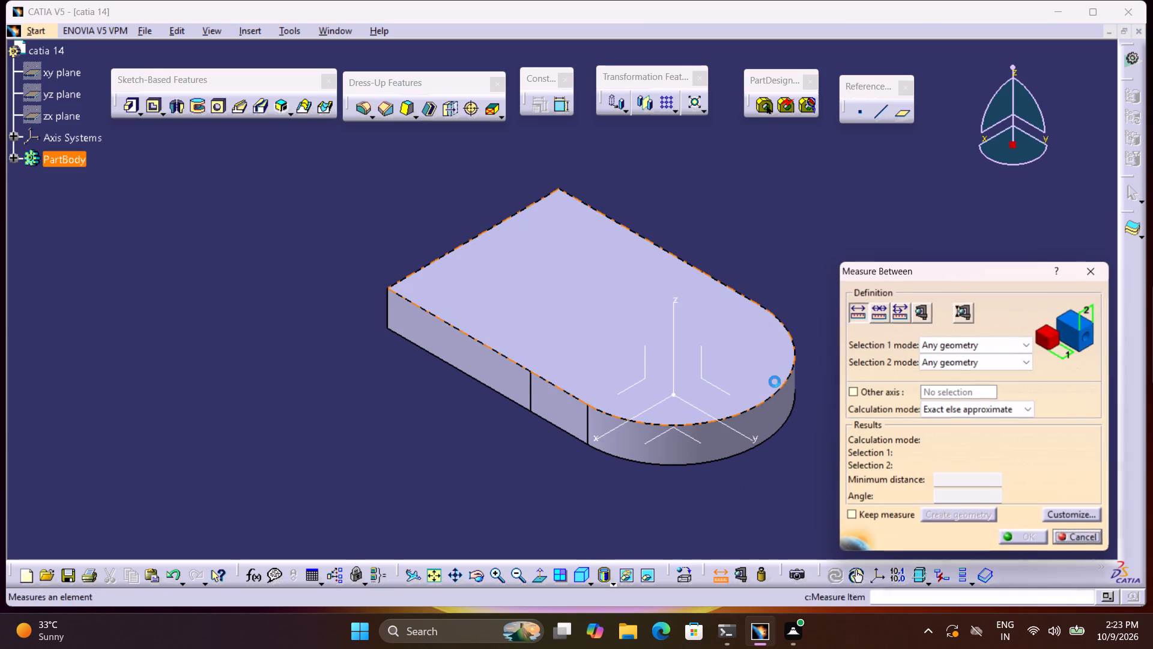
pyautogui.click(773, 394)
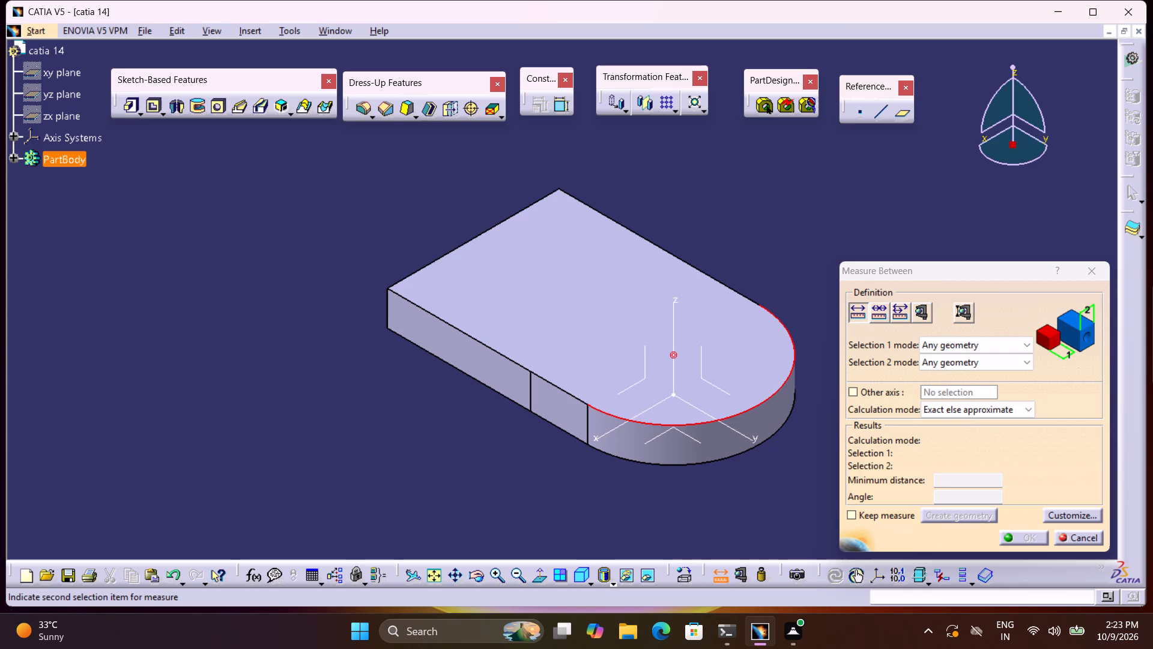
pyautogui.click(450, 248)
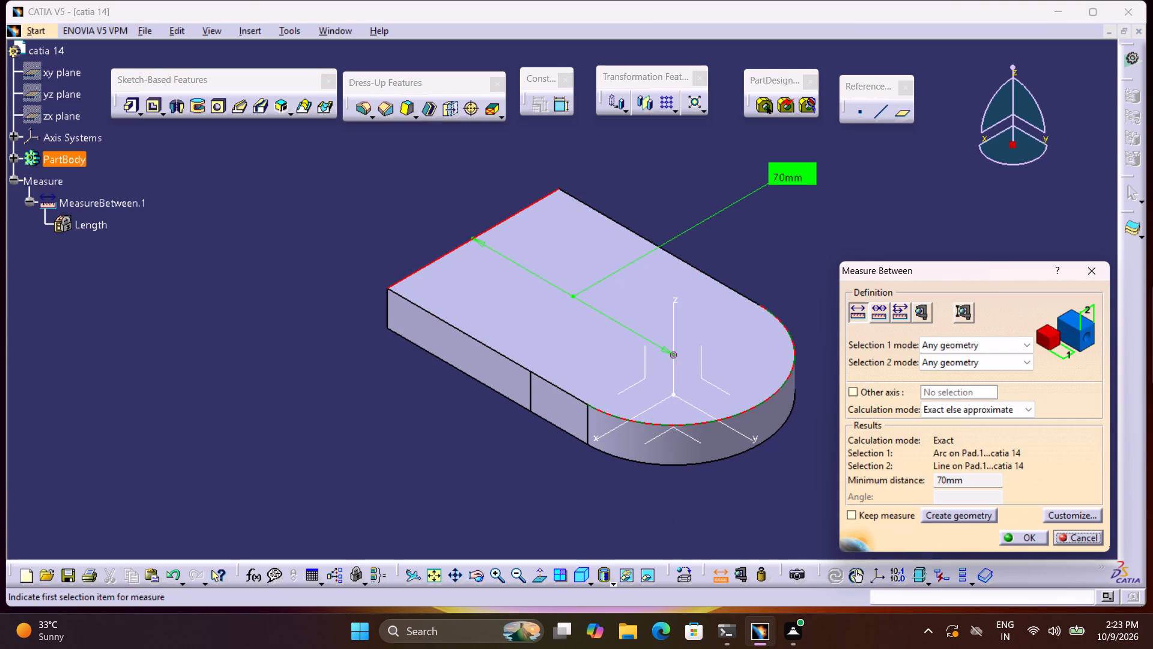
# Measure between the rounded end's bottom and top arcs and the vertical Z axis.
pyautogui.click(775, 432)
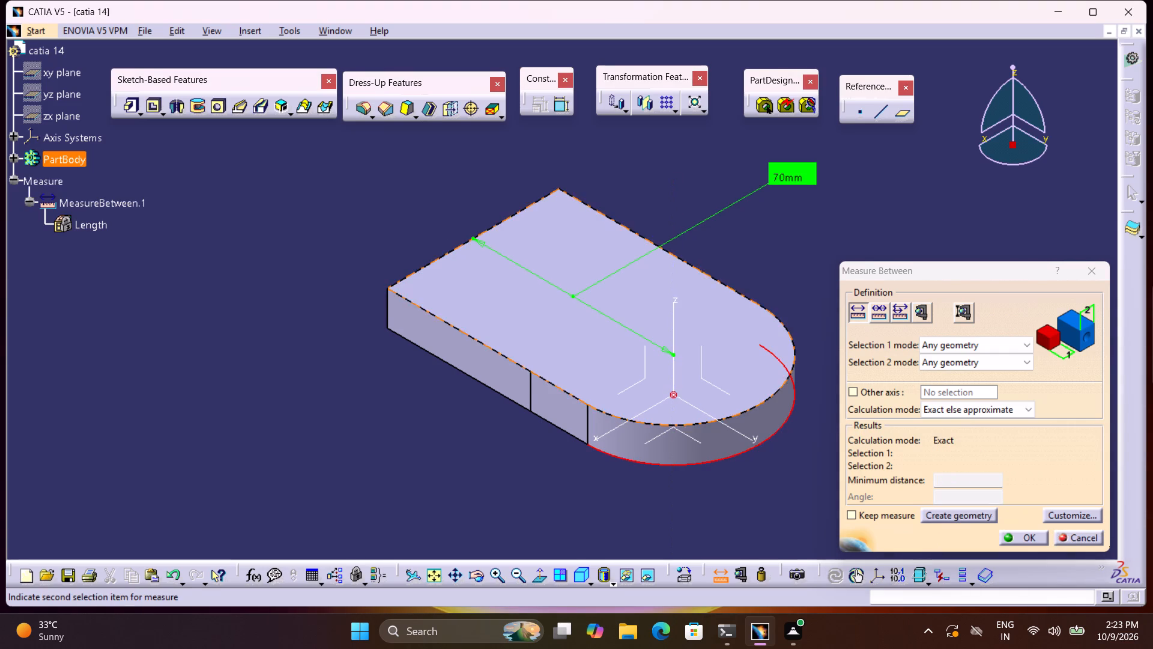
pyautogui.click(674, 355)
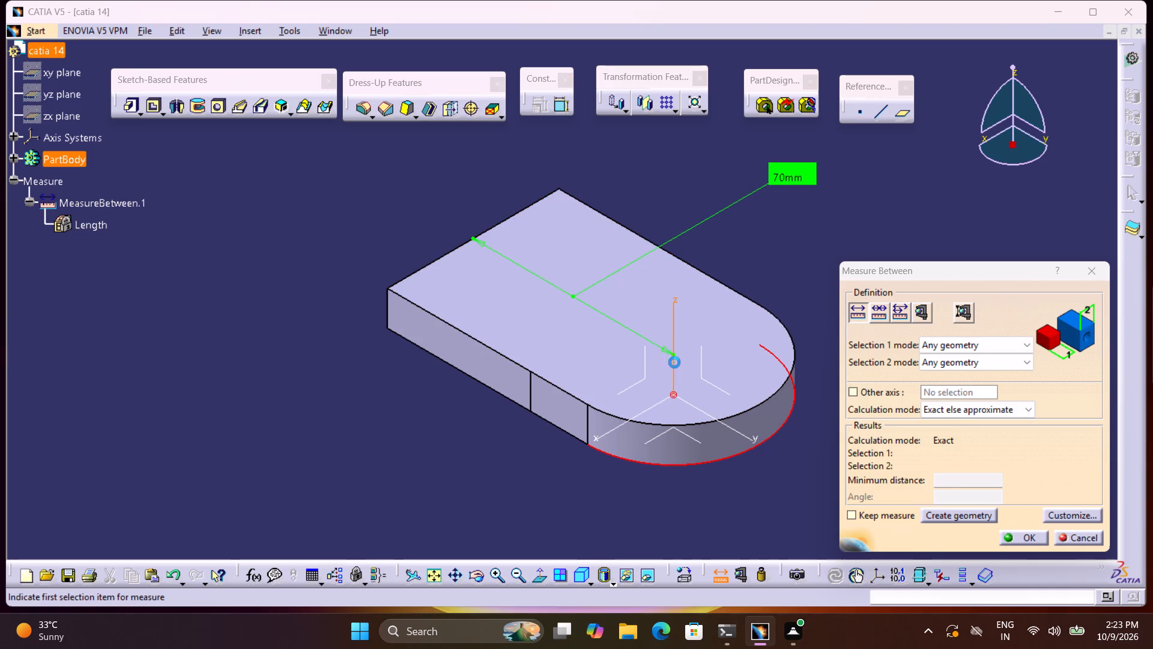
pyautogui.click(1068, 538)
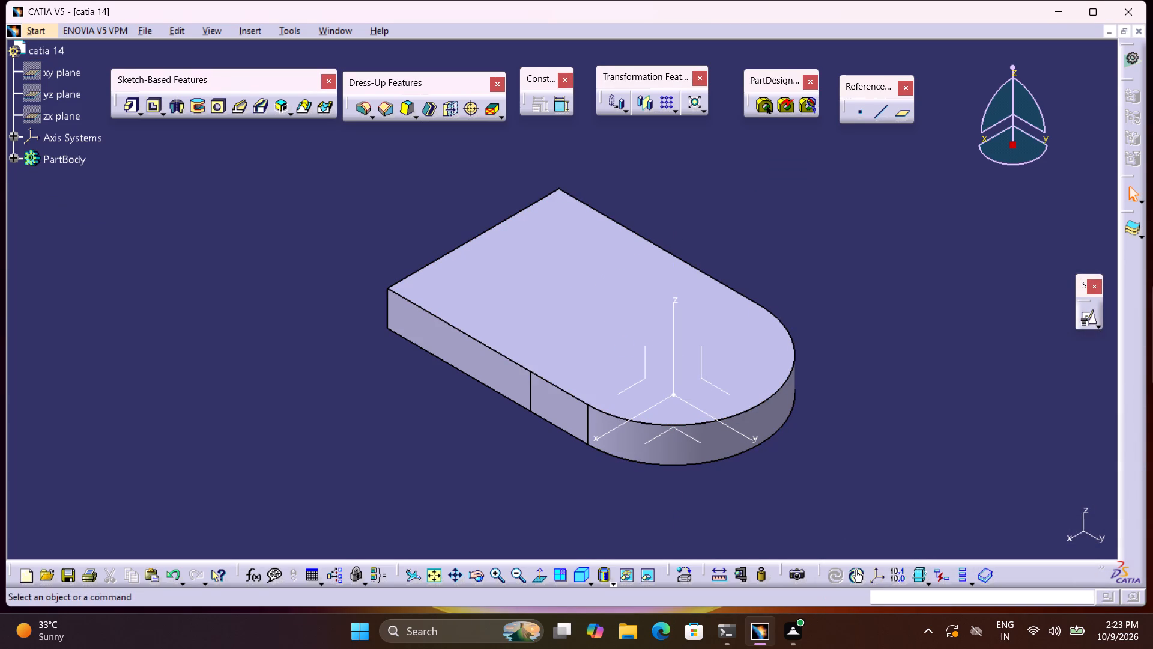
pyautogui.click(718, 571)
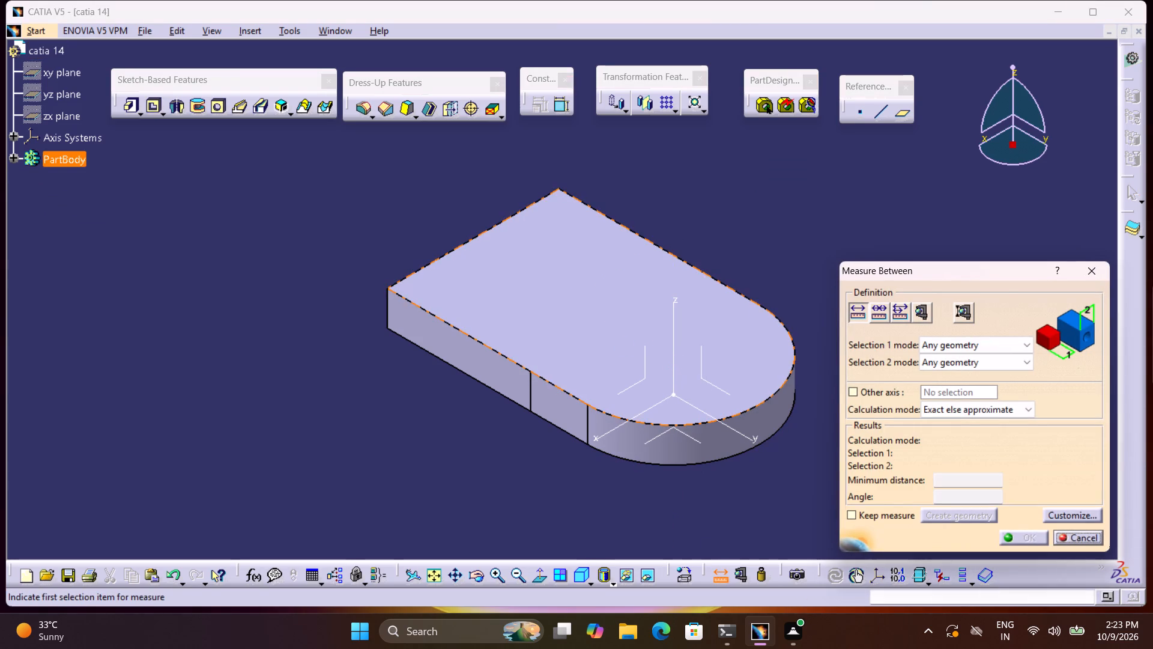
pyautogui.click(770, 398)
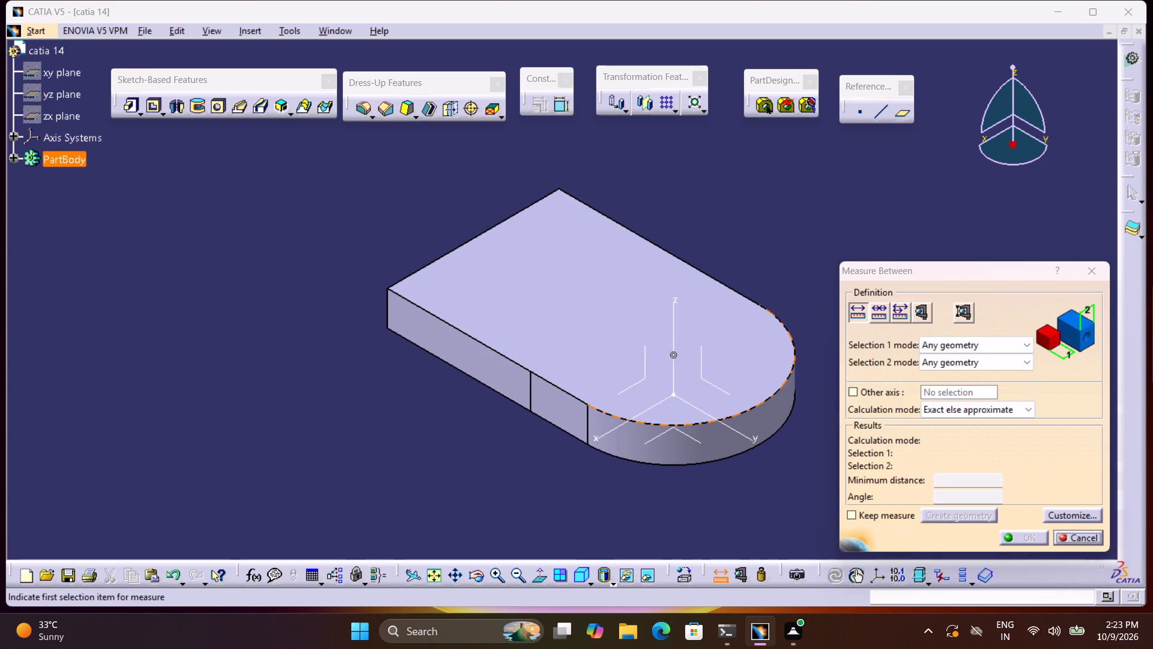
pyautogui.click(674, 353)
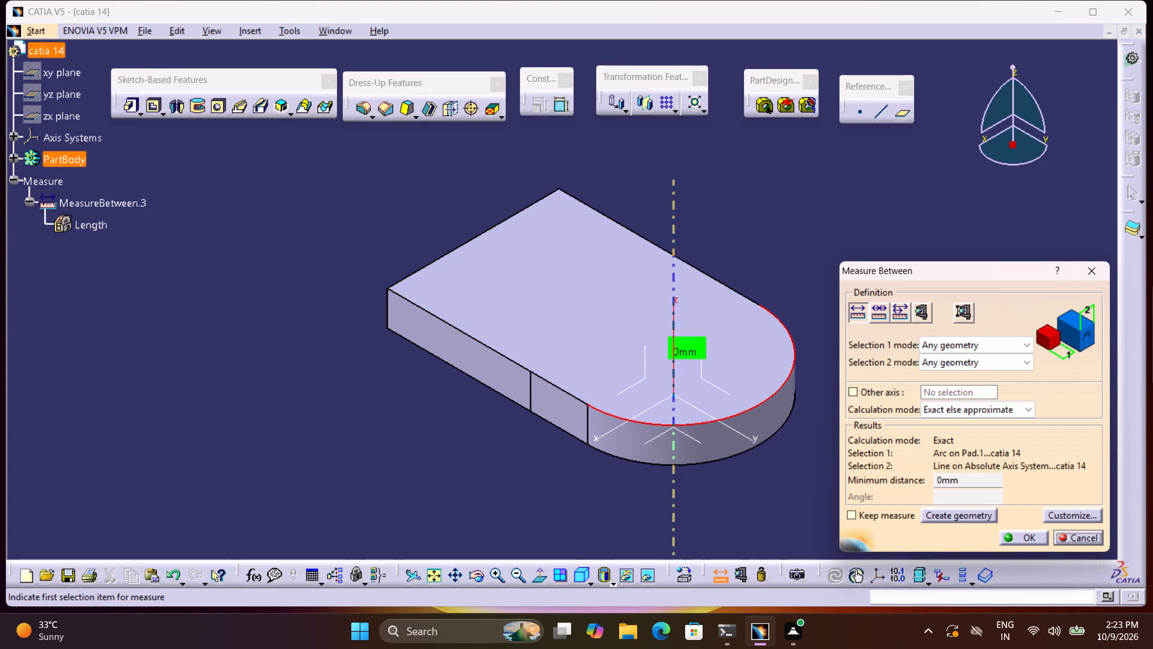
pyautogui.click(1071, 540)
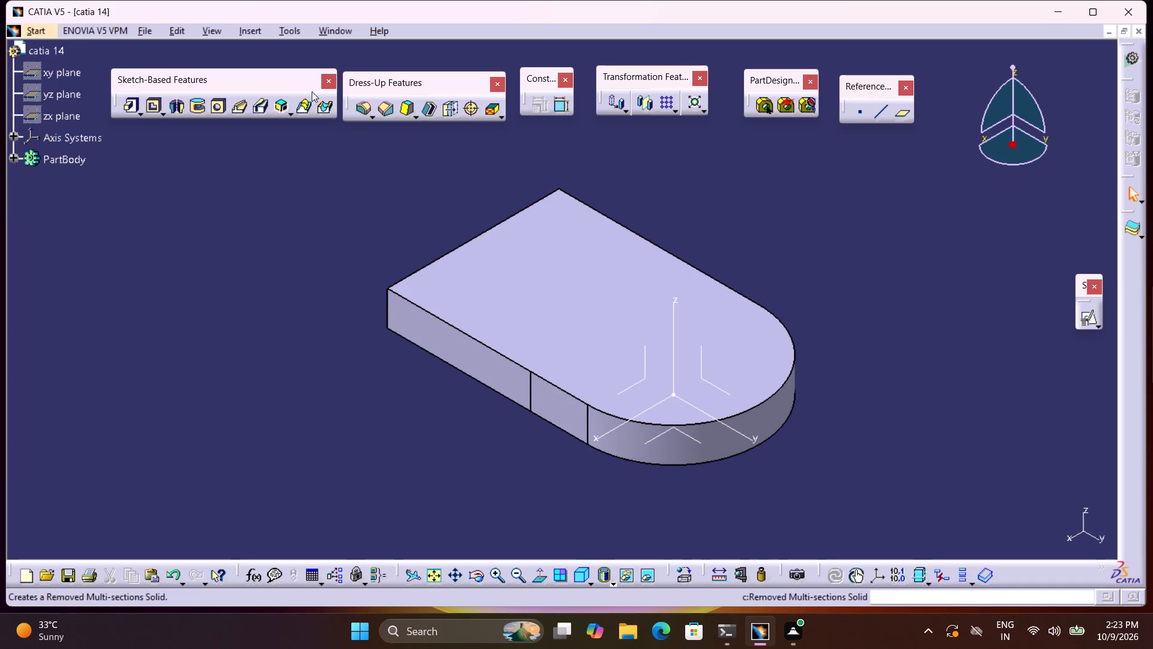
pyautogui.click(721, 573)
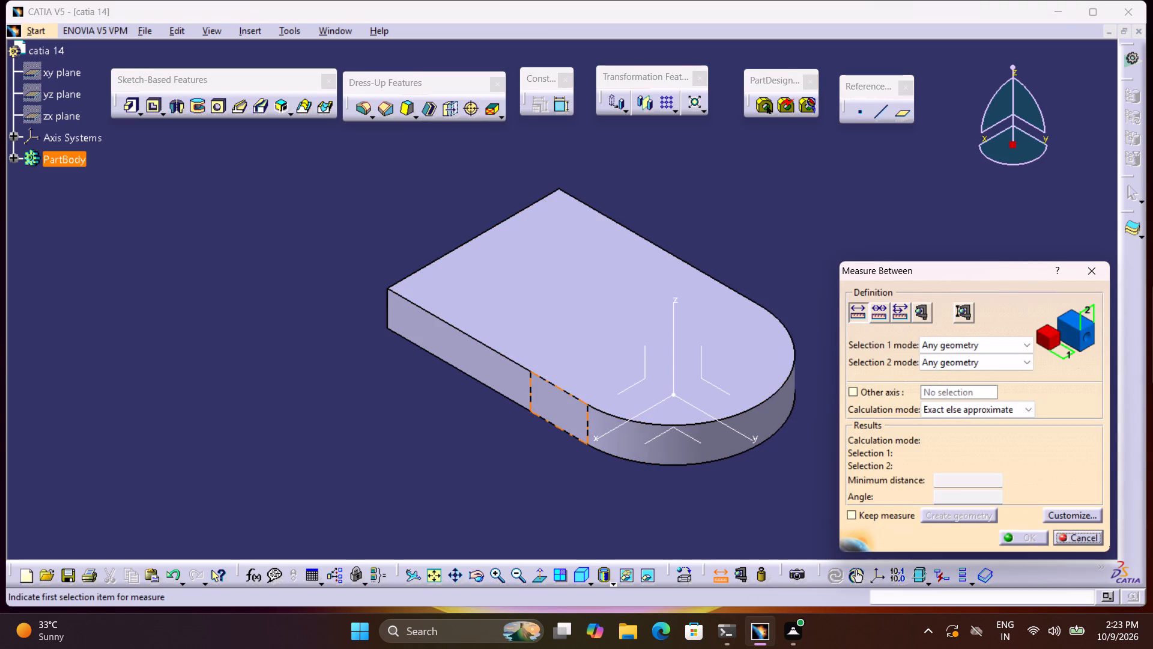
pyautogui.click(592, 406)
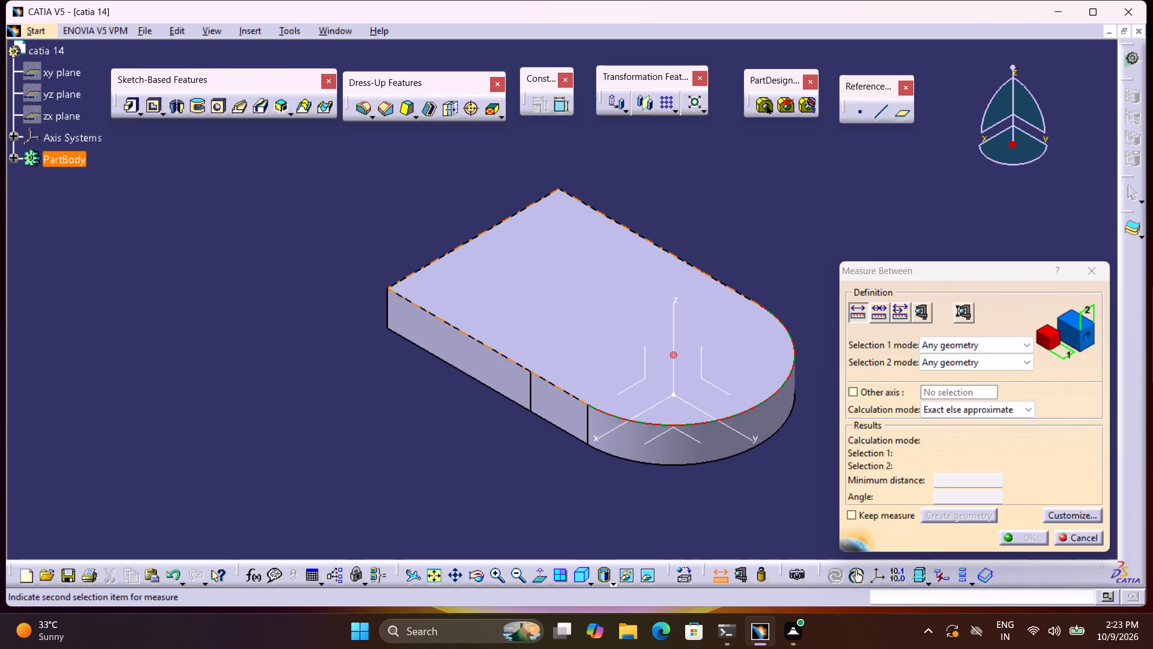
pyautogui.click(676, 355)
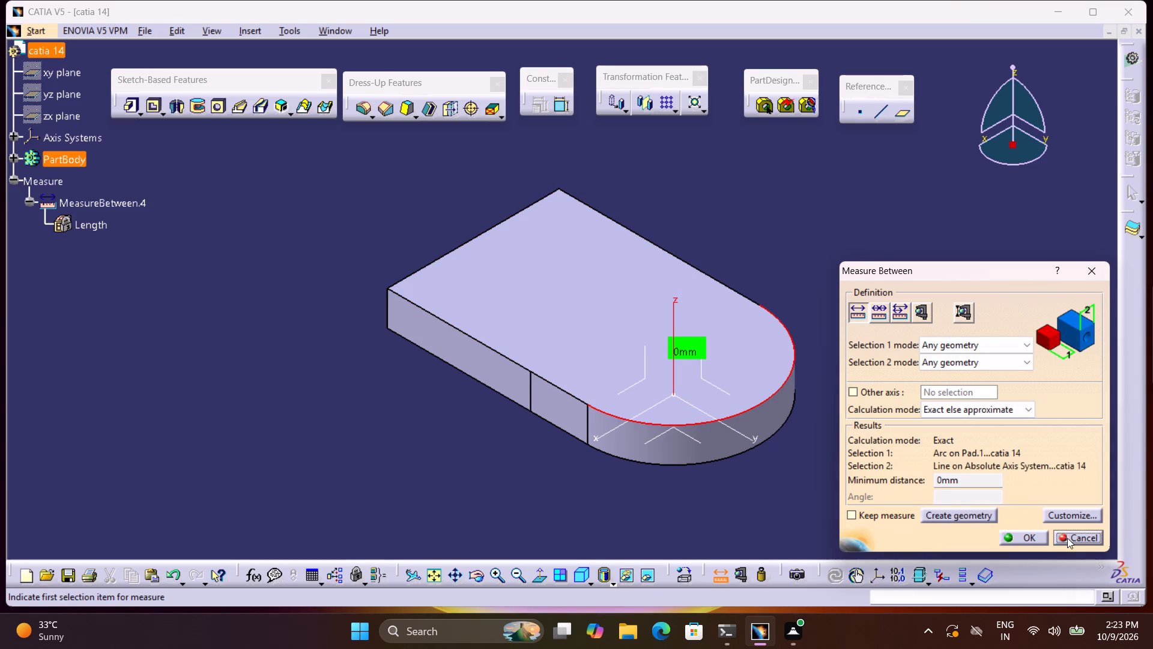
pyautogui.click(1073, 537)
# Measure the plate's width between the two opposite 20 mm top edges.
pyautogui.click(721, 570)
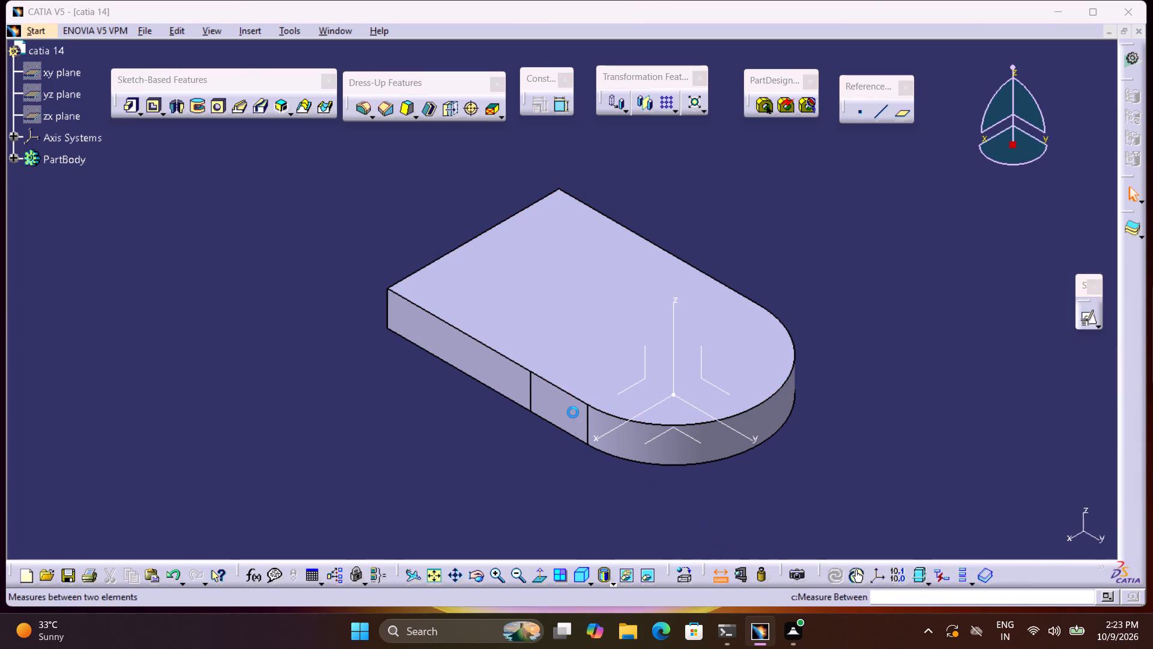
pyautogui.click(587, 400)
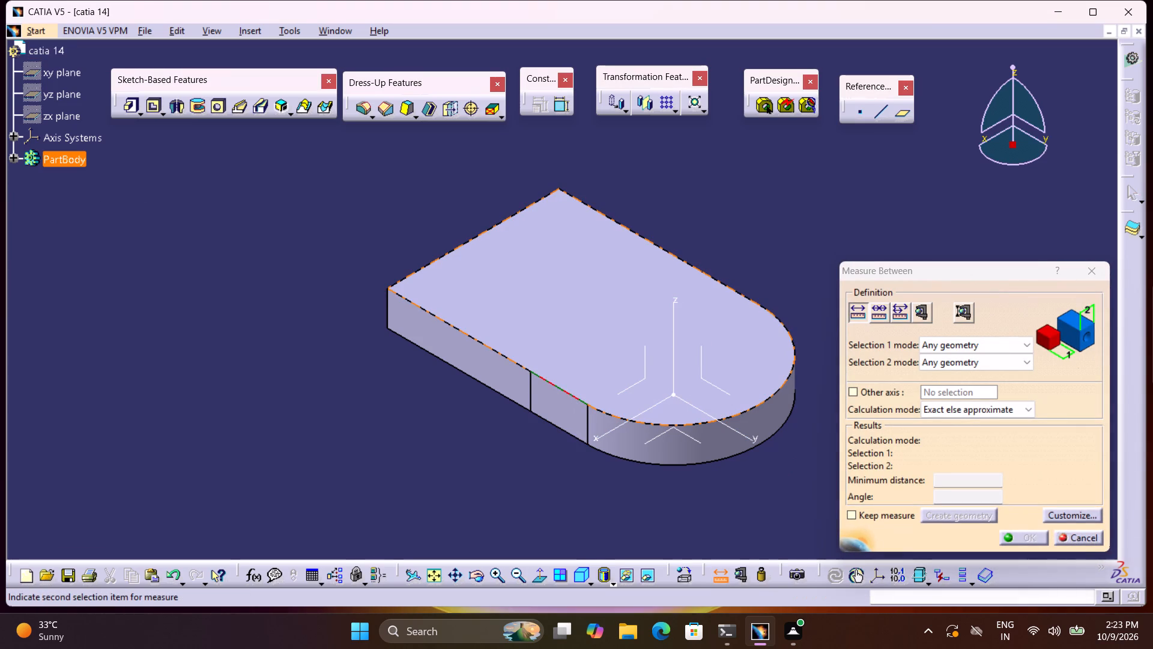
pyautogui.click(737, 291)
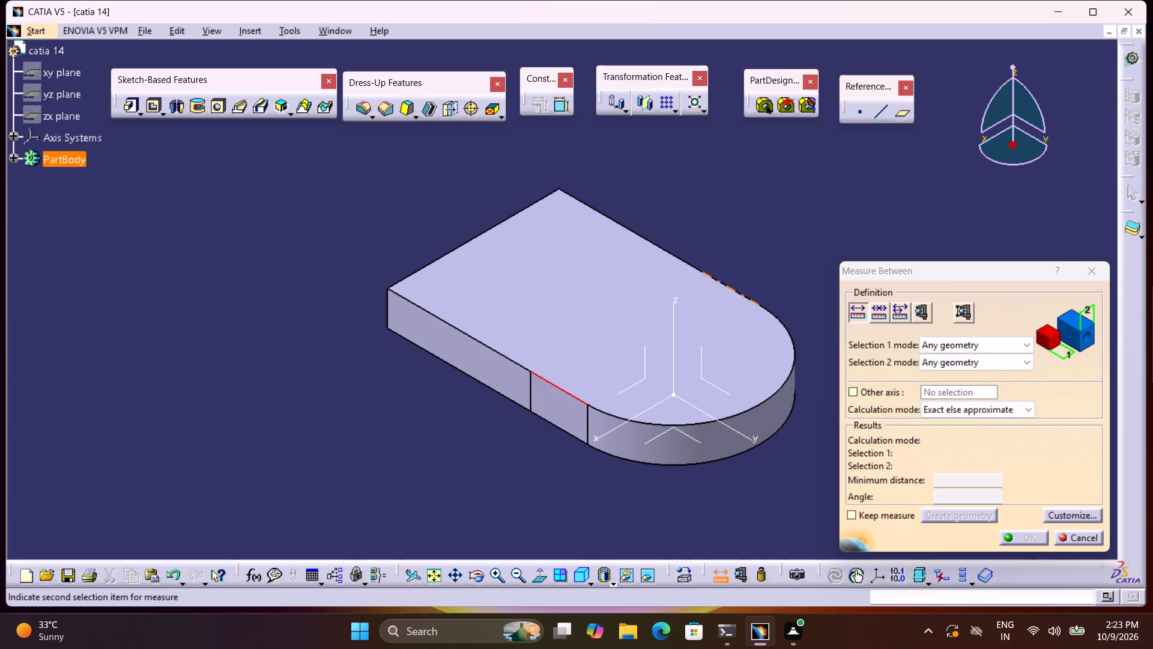
pyautogui.click(1064, 532)
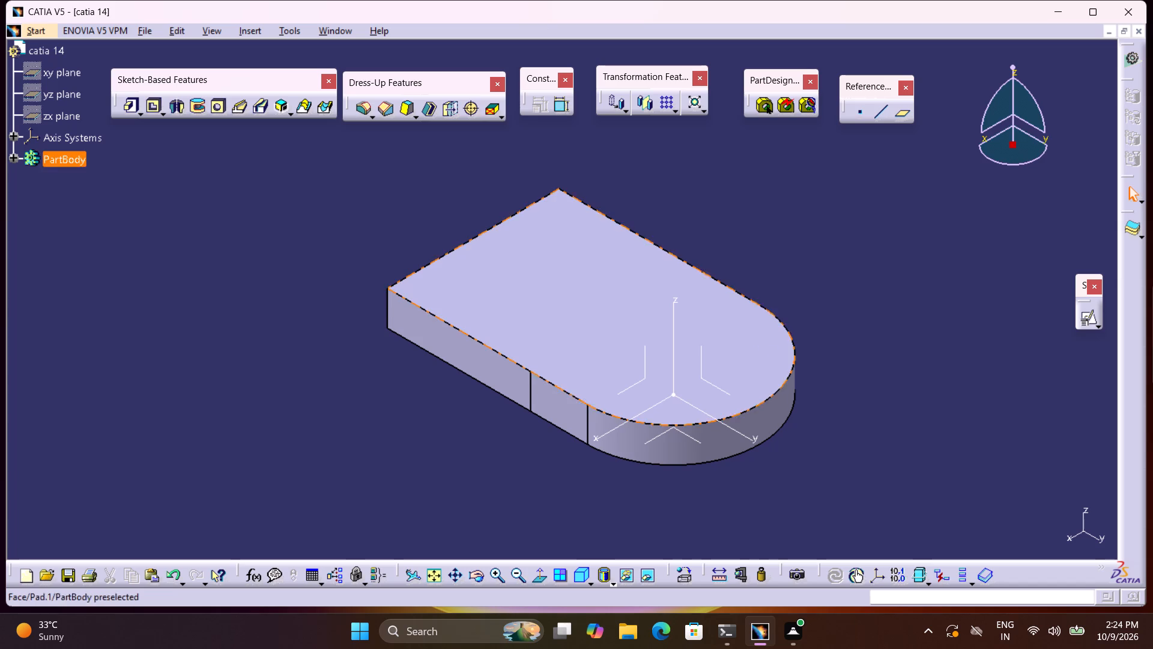
# Create a positioned sketch on the pad's 50 mm long side face, keeping the implicit origin and orientation.
pyautogui.click(416, 324)
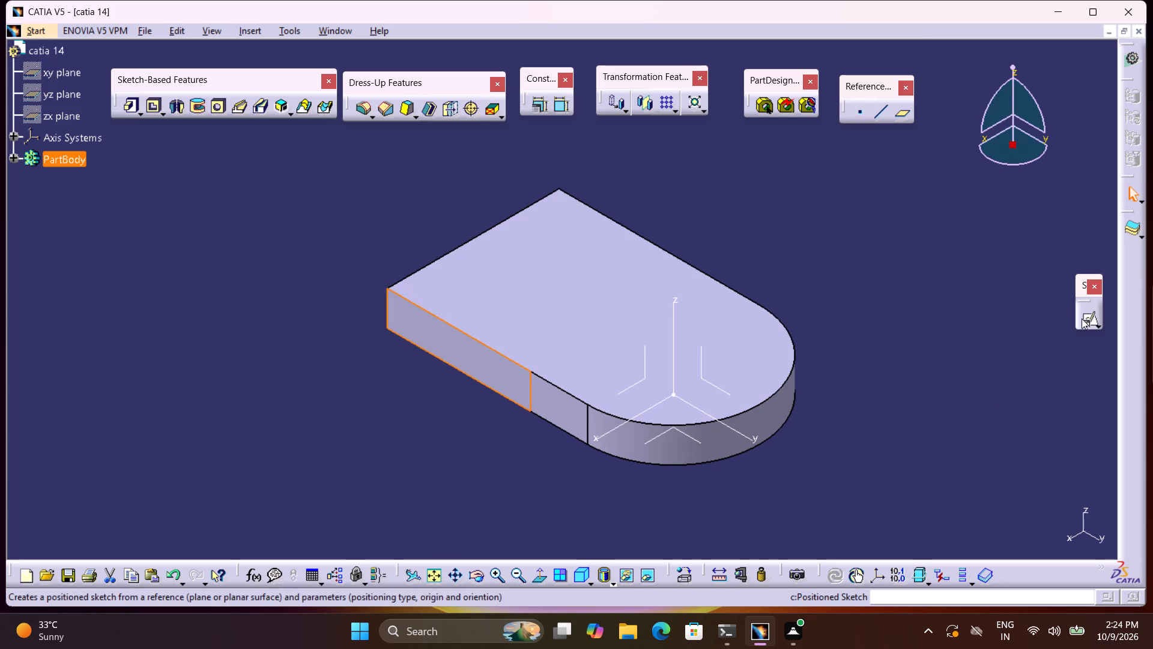
pyautogui.click(1088, 316)
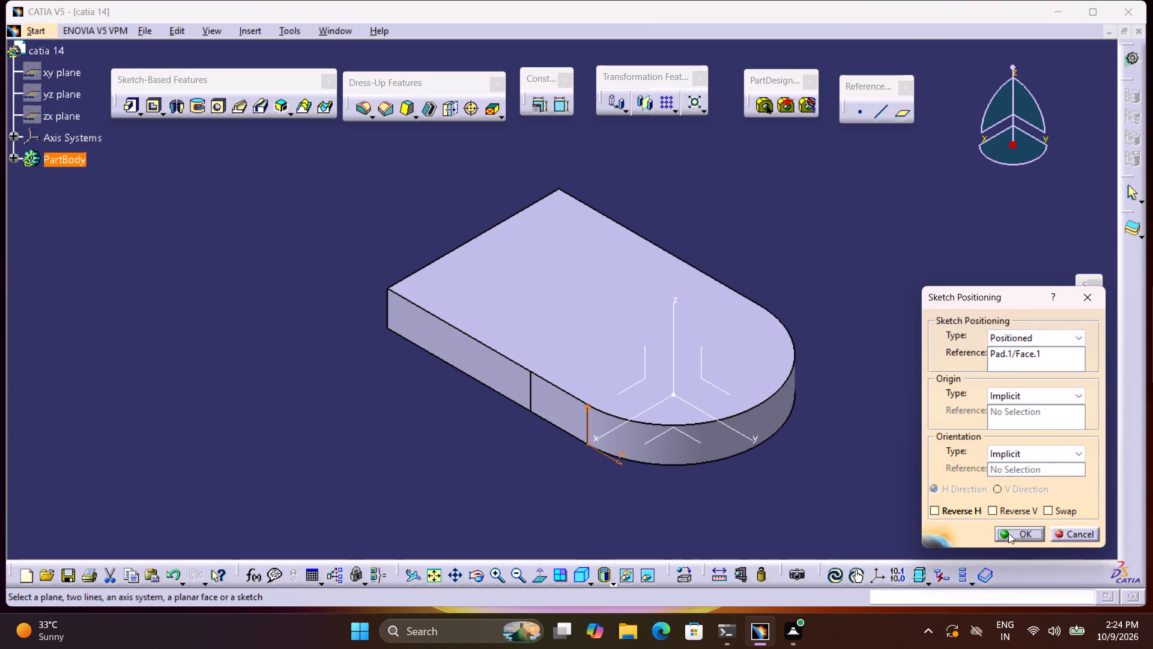
pyautogui.click(1009, 532)
# Sketch a rectangle about 5 by 3.4 mm on the side face near the plate's straight end.
pyautogui.moveTo(404, 456); pyautogui.dragTo(755, 516, button='middle')
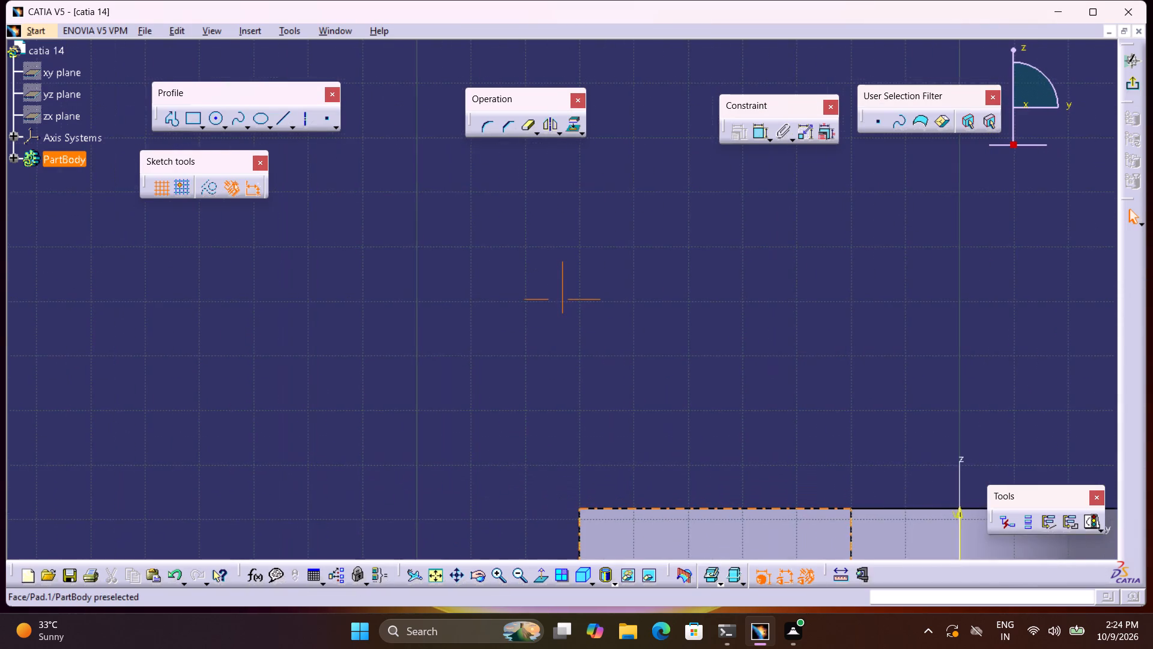
pyautogui.moveTo(755, 516); pyautogui.dragTo(720, 314, button='middle')
pyautogui.rightClick(731, 375)
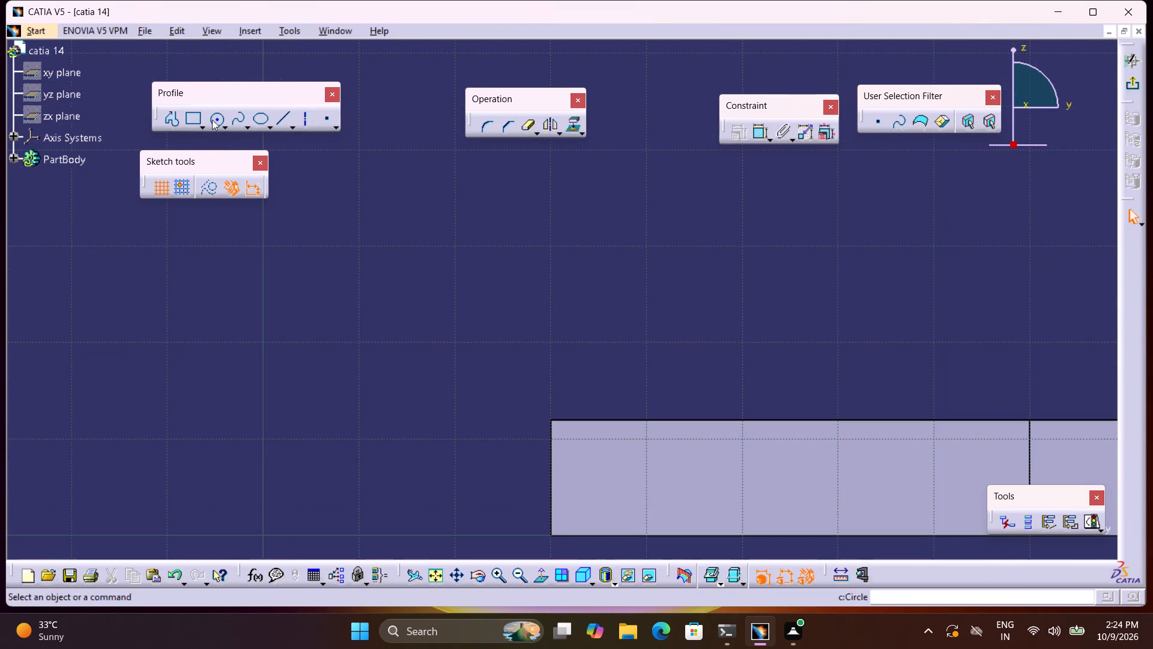
pyautogui.click(189, 117)
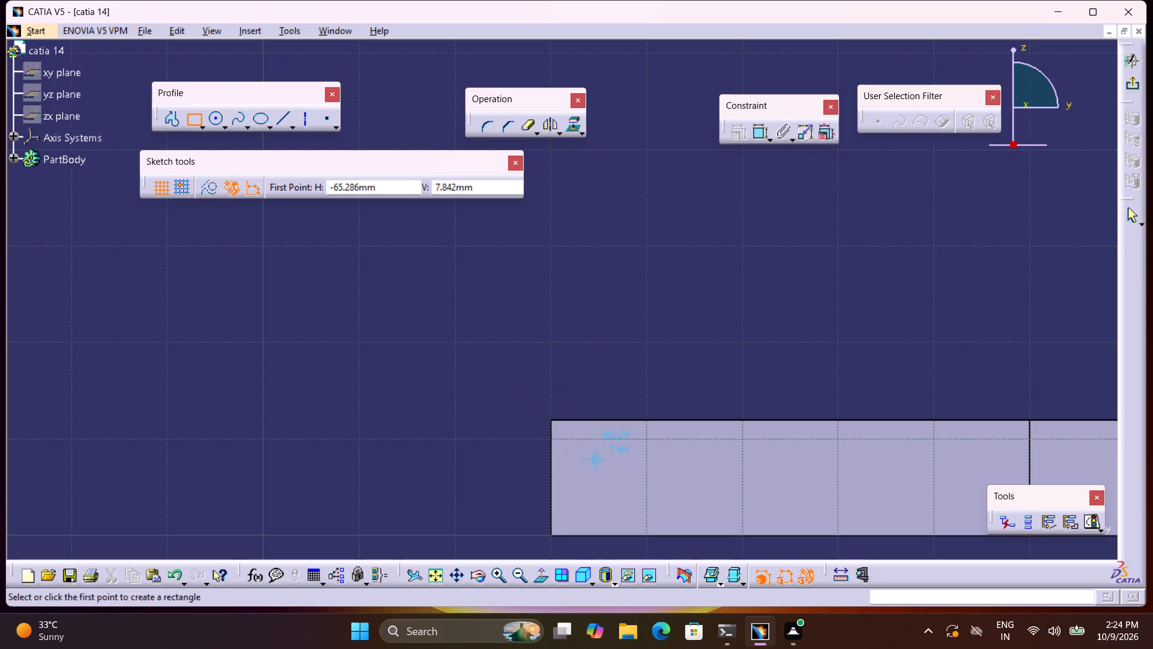
pyautogui.click(595, 458)
pyautogui.click(646, 493)
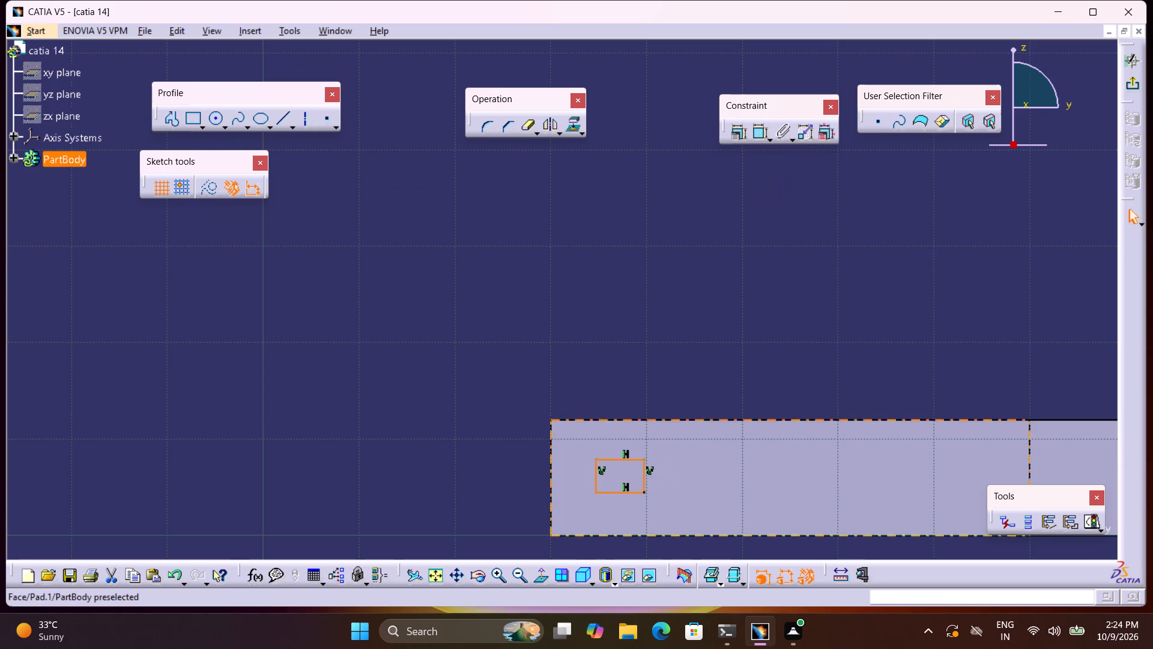
# Make the rectangle's top and outer vertical sides coincident with the plate's top edge and straight-end edge.
pyautogui.click(758, 129)
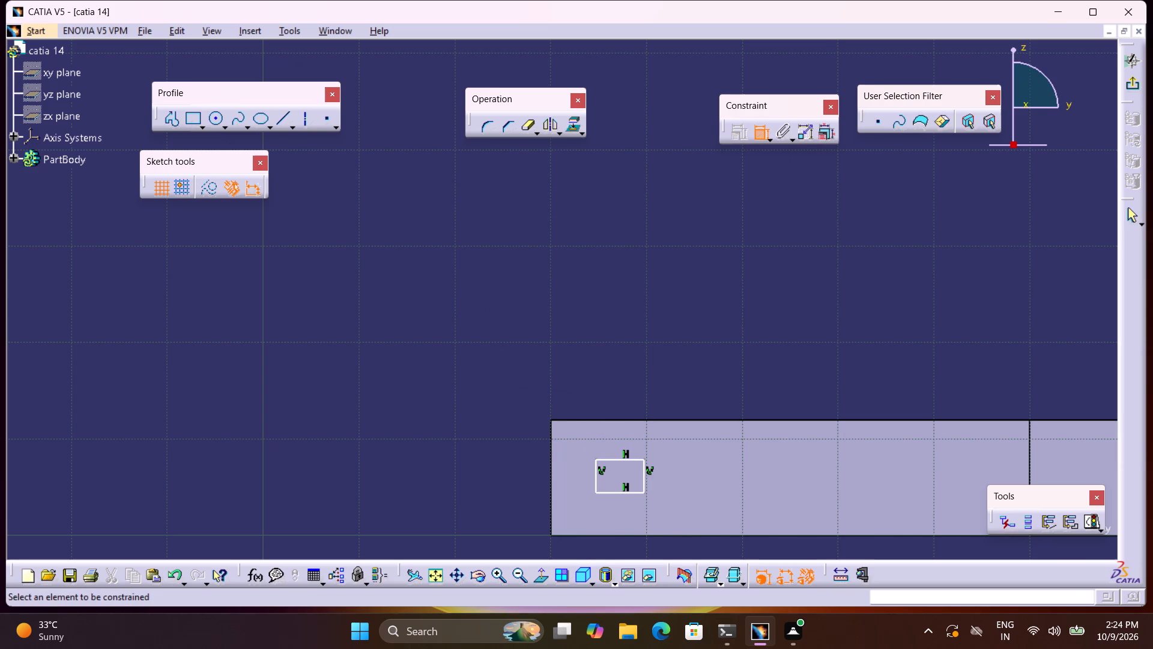
pyautogui.click(612, 457)
pyautogui.click(616, 419)
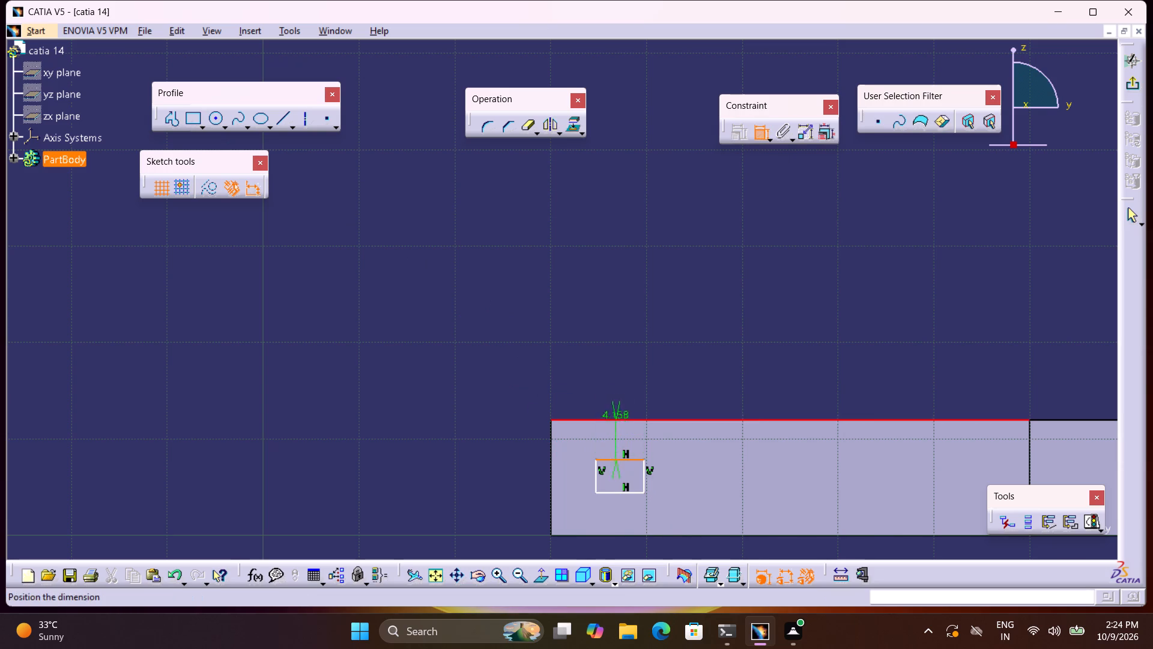
pyautogui.rightClick(620, 386)
pyautogui.click(674, 515)
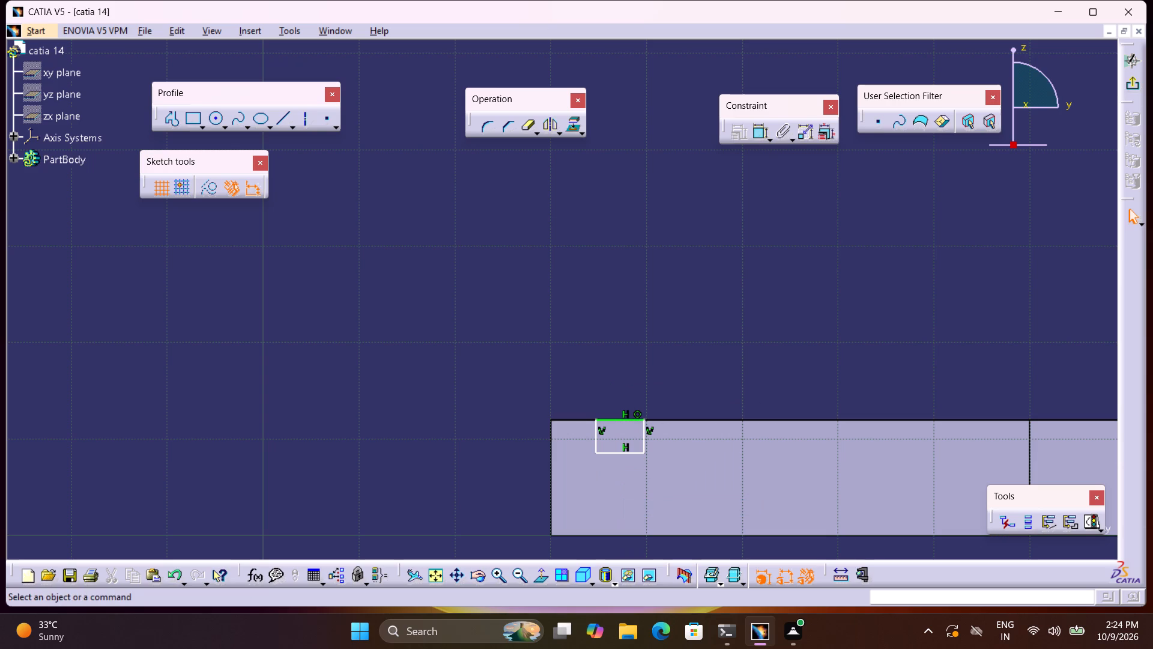
pyautogui.click(756, 130)
pyautogui.click(598, 438)
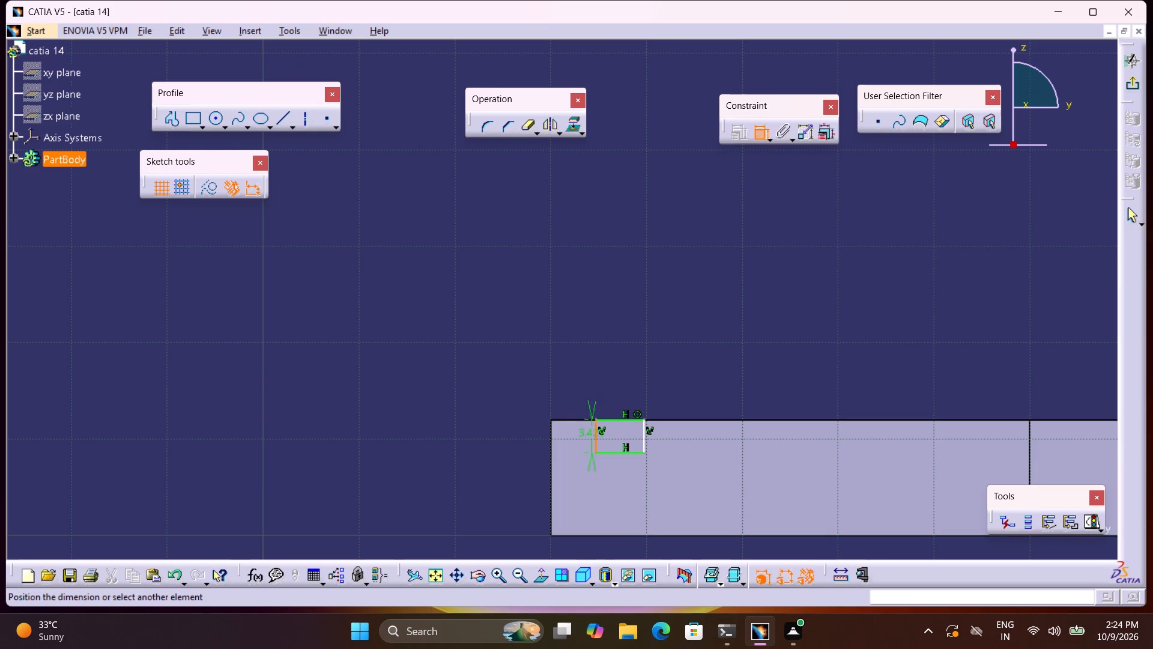
pyautogui.click(551, 438)
pyautogui.rightClick(551, 438)
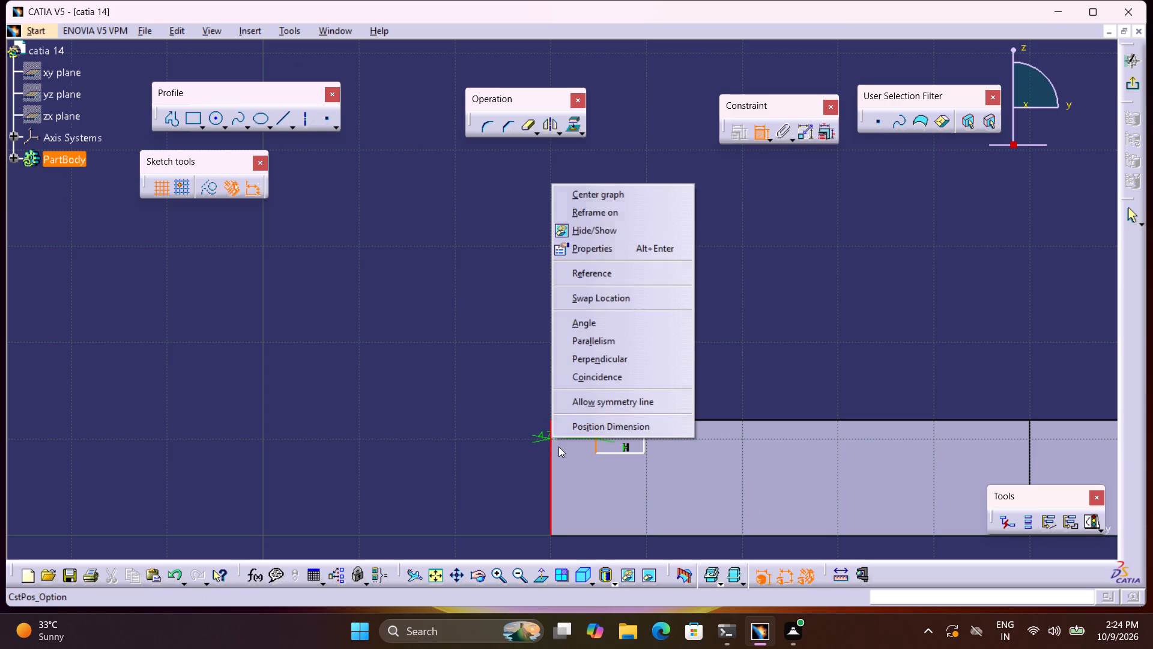
pyautogui.click(601, 380)
# Dimension the rectangle's height and set it to 6 mm.
pyautogui.click(764, 127)
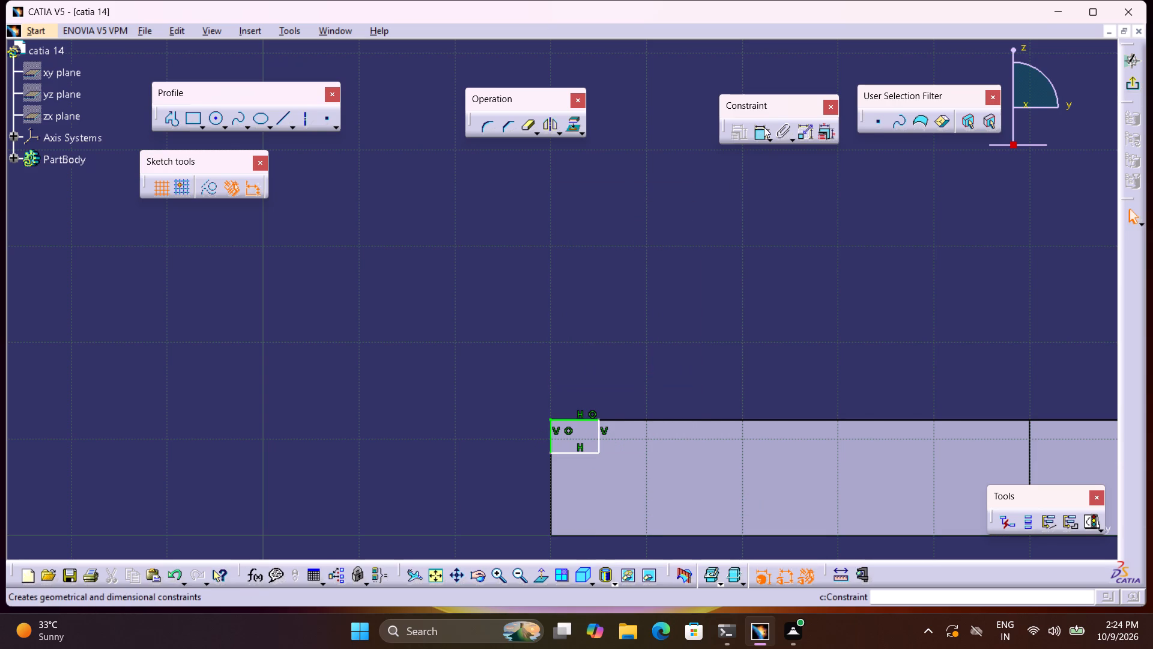
pyautogui.click(600, 436)
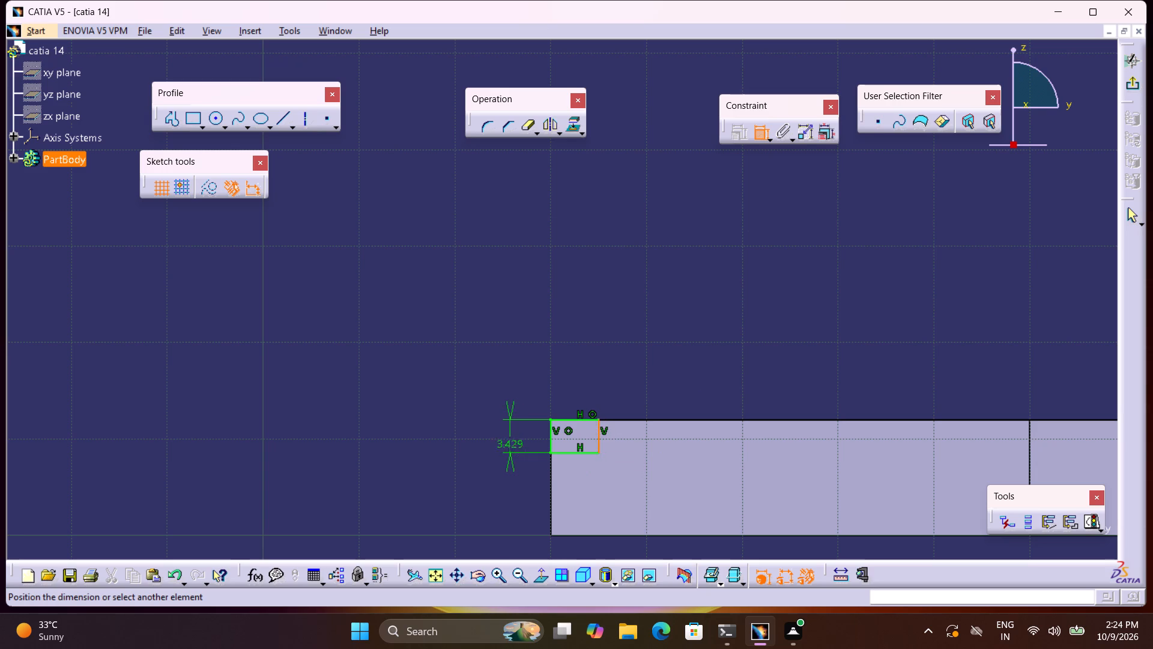
pyautogui.click(509, 437)
pyautogui.doubleClick(509, 434)
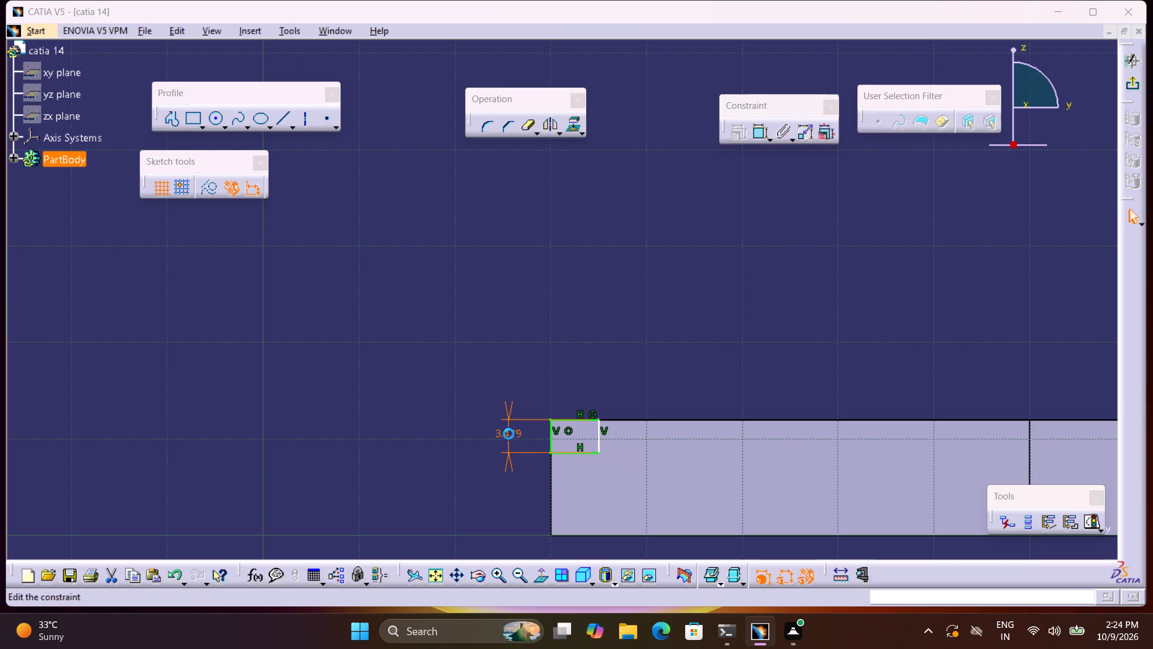
pyautogui.press('6')
pyautogui.press('Return')
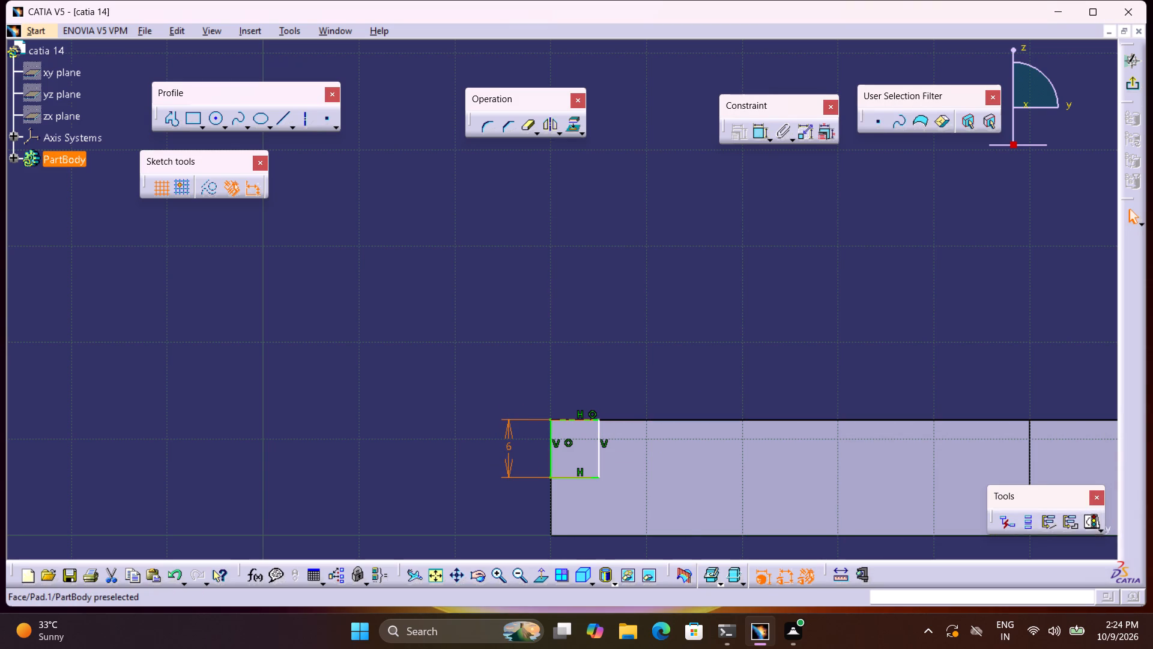
# Dimension the rectangle's width, set it to 8 mm, and exit the sketch.
pyautogui.click(584, 420)
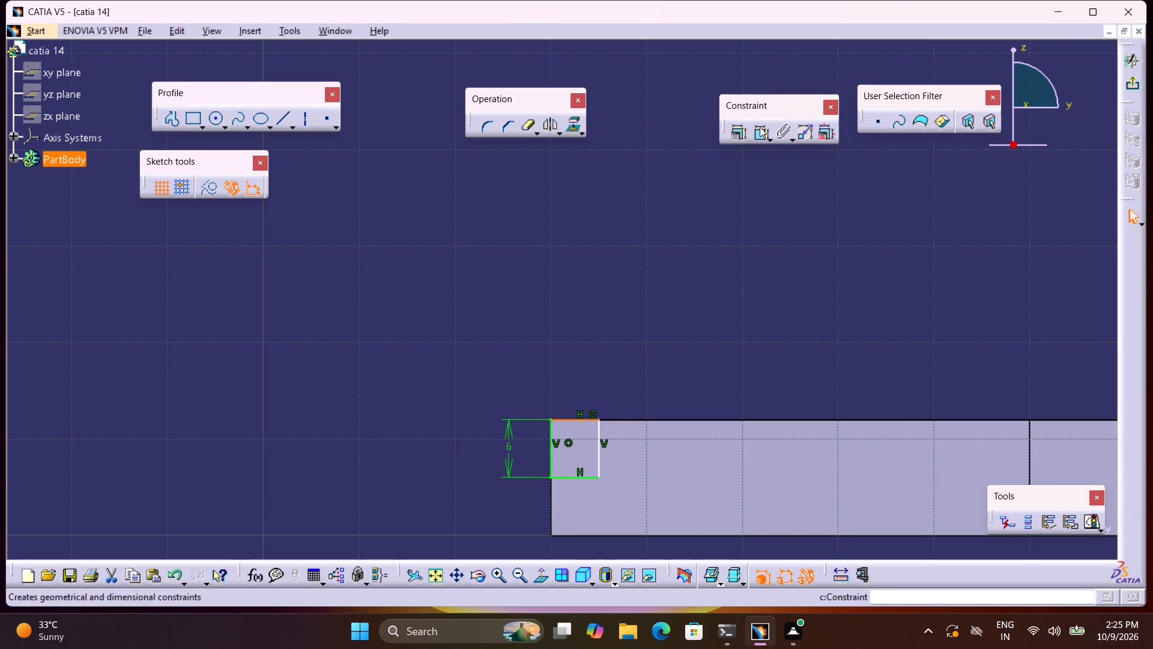
pyautogui.click(760, 127)
pyautogui.click(578, 379)
pyautogui.doubleClick(580, 376)
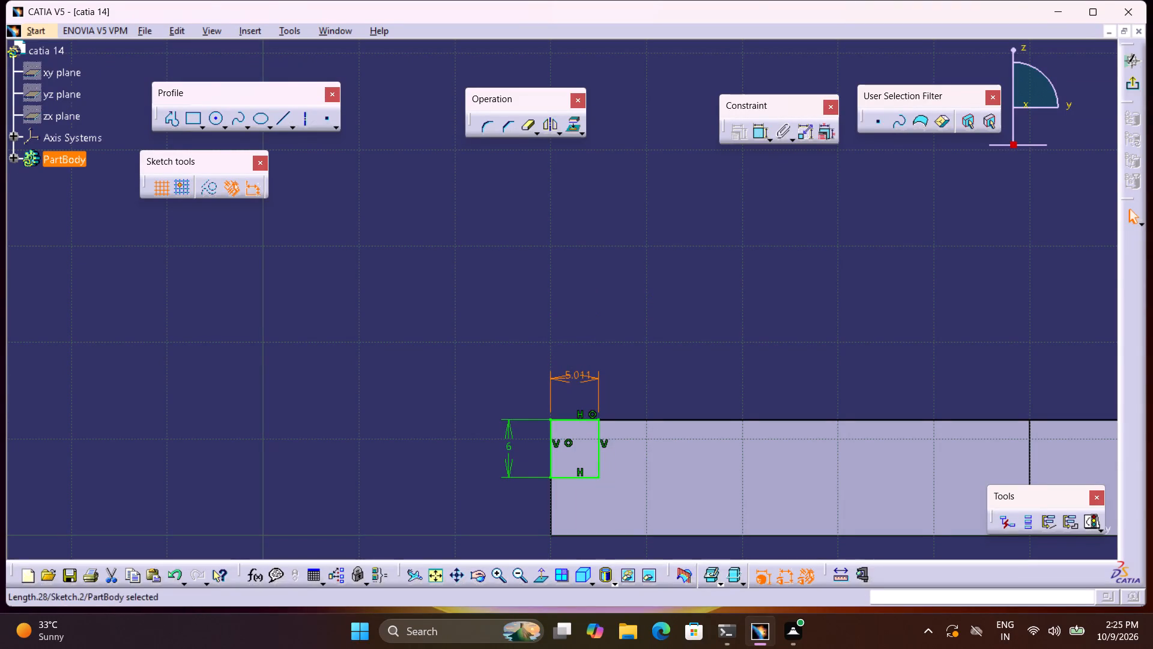
pyautogui.click(580, 376)
pyautogui.press('8')
pyautogui.press('Return')
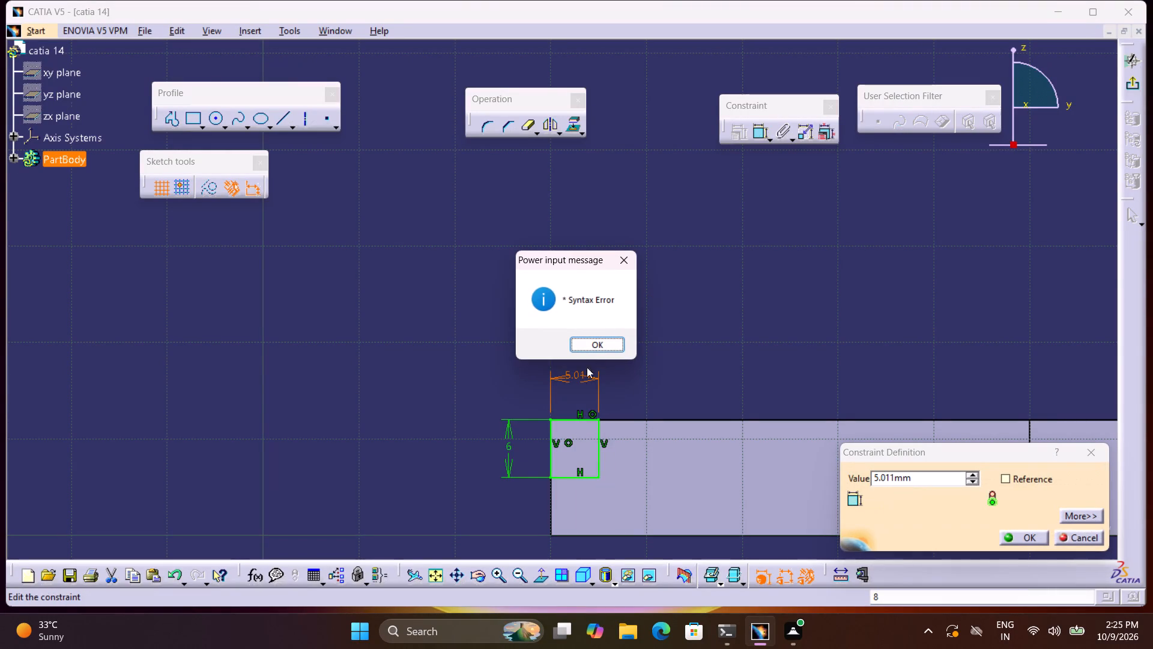
pyautogui.click(611, 347)
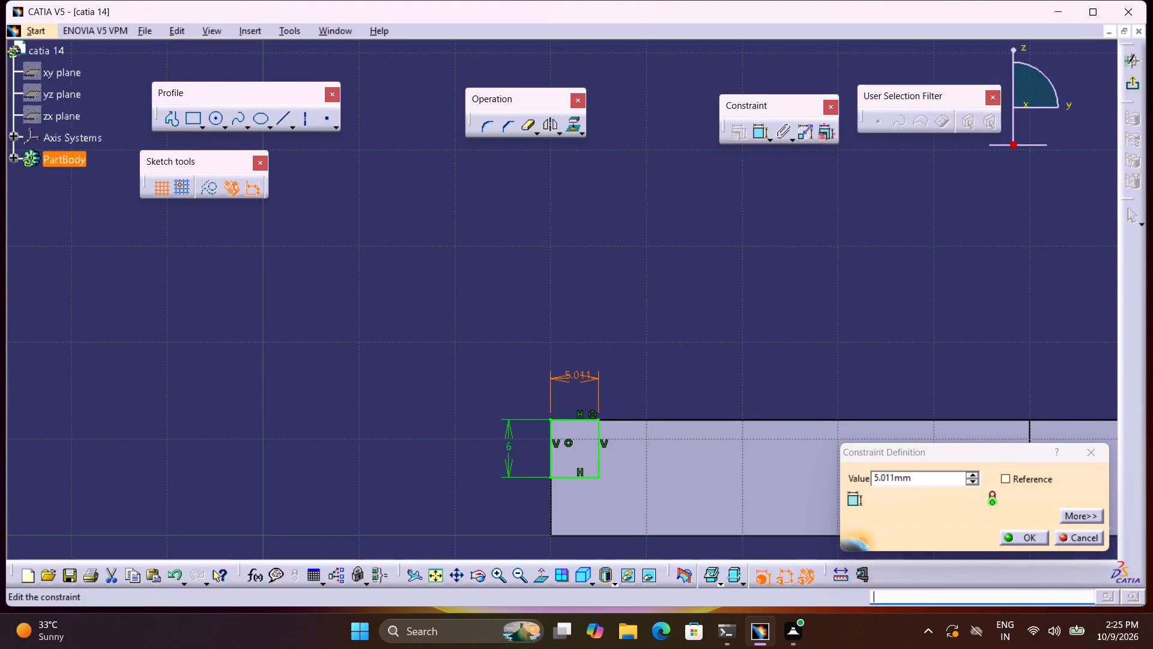
pyautogui.doubleClick(593, 372)
pyautogui.moveTo(919, 476); pyautogui.dragTo(886, 475)
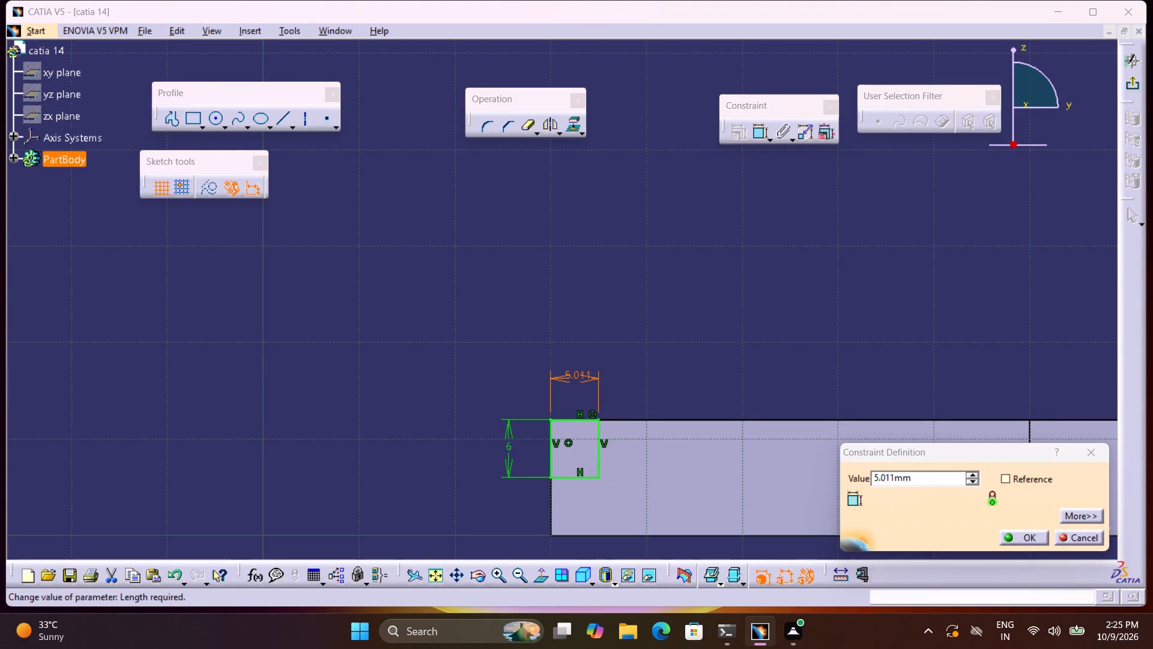
pyautogui.moveTo(886, 475); pyautogui.dragTo(840, 465)
pyautogui.press('8')
pyautogui.press('Return')
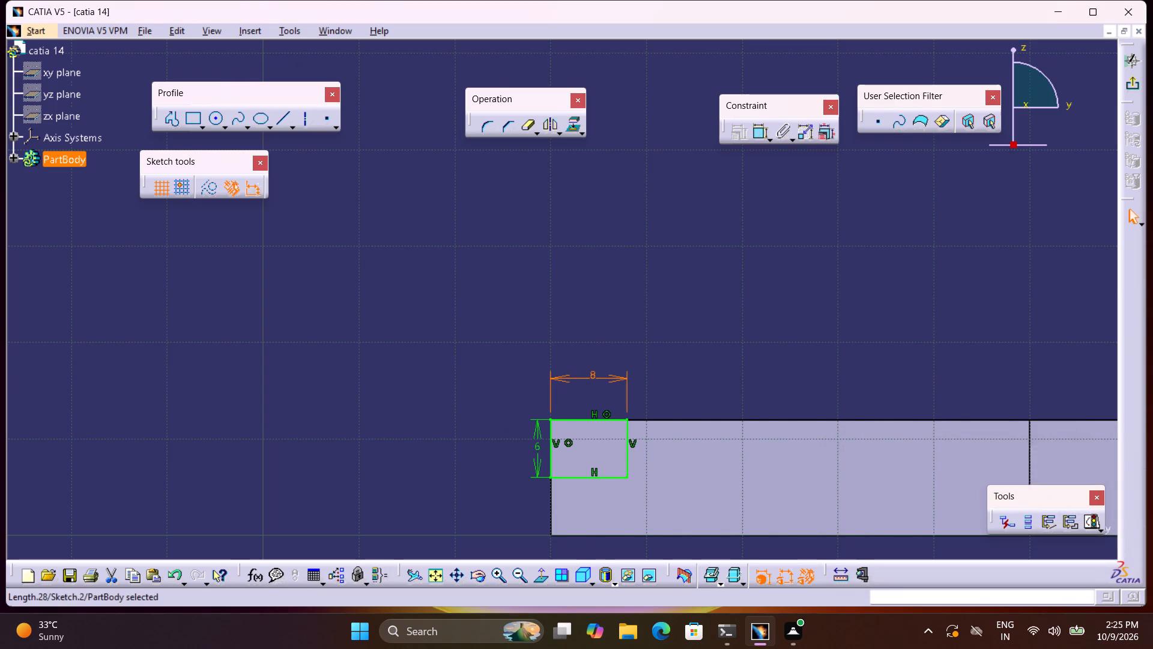
pyautogui.click(1138, 76)
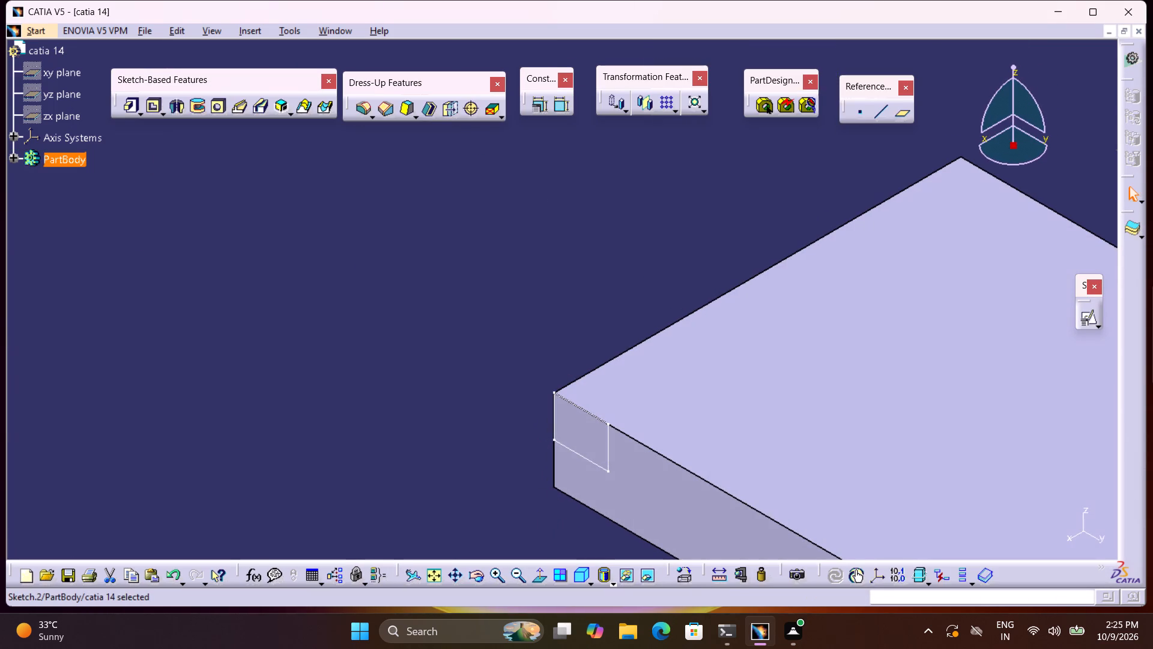
# Cut the 8 by 6 mm rectangle across the plate's straight end as a Pocket with the Up to next limit.
pyautogui.click(154, 102)
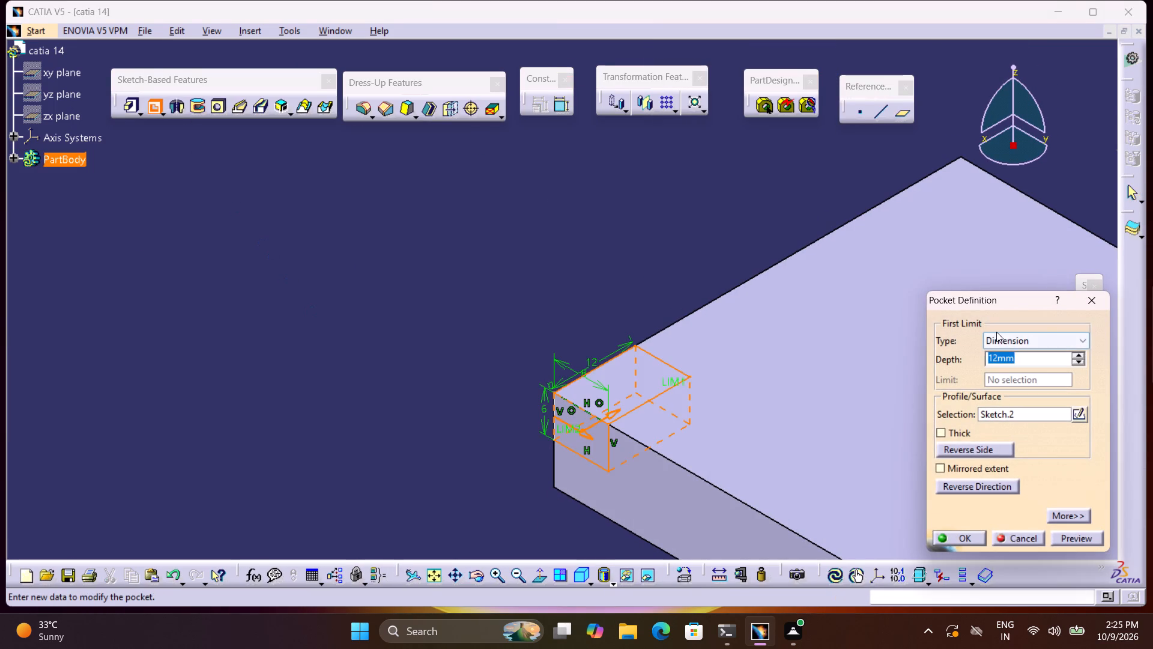
pyautogui.click(1005, 335)
pyautogui.click(1015, 369)
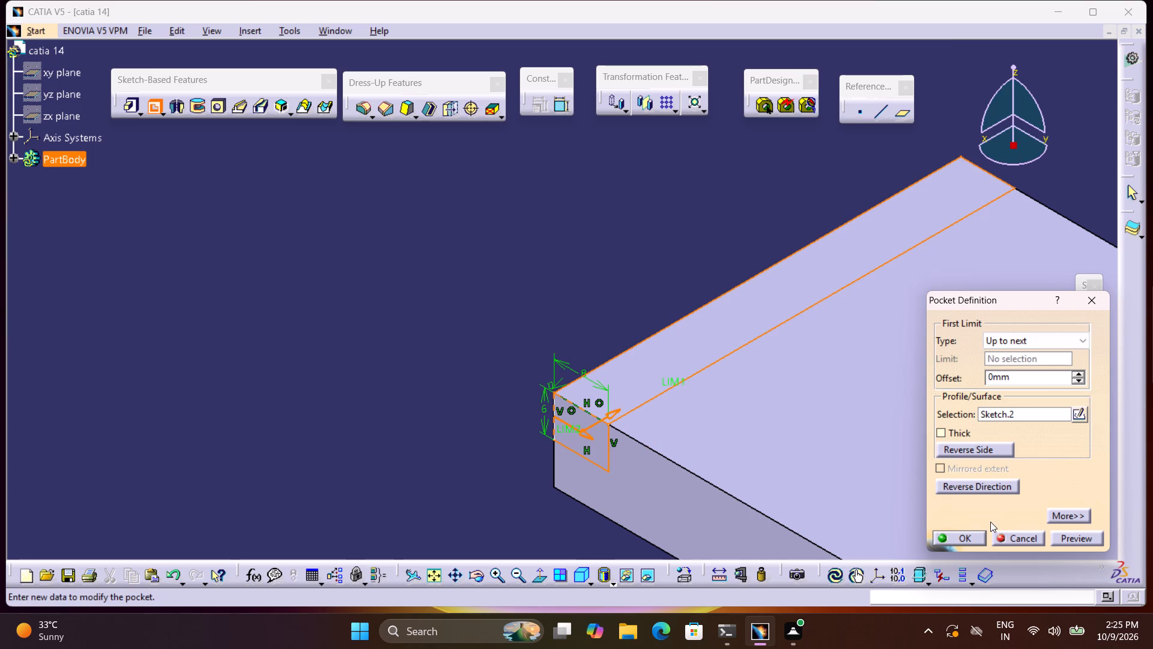
pyautogui.click(973, 537)
# Create a positioned sketch on the stepped side face, keeping the implicit origin and orientation.
pyautogui.click(529, 331)
pyautogui.middleClick(541, 318)
pyautogui.rightClick(541, 318)
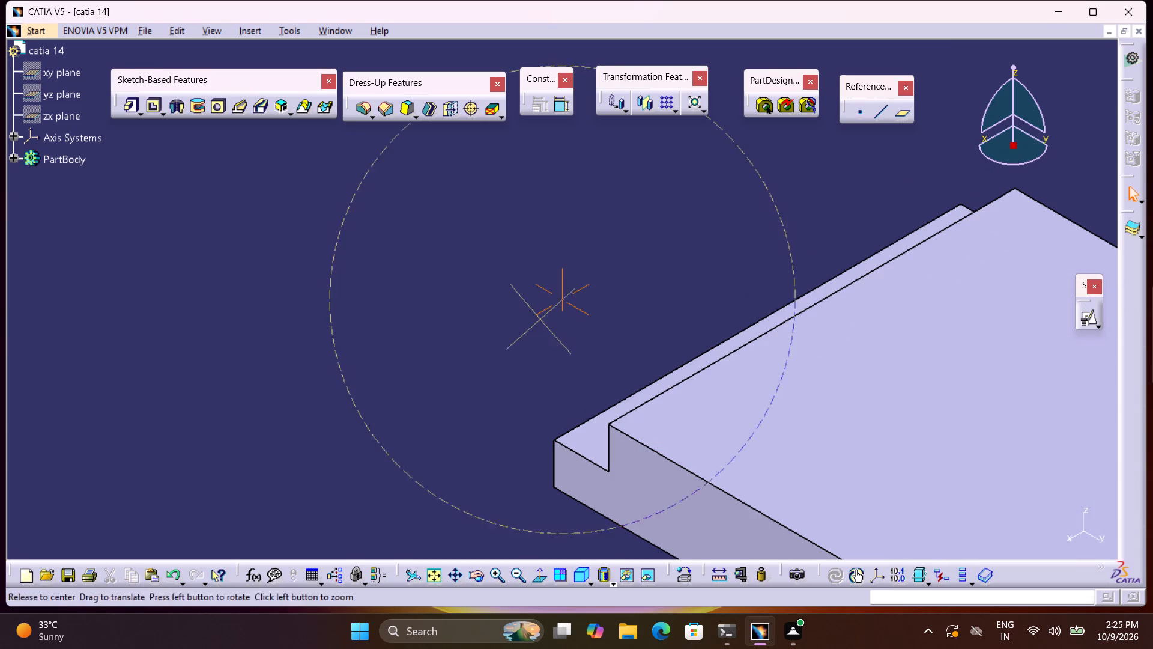
pyautogui.middleClick(541, 318)
pyautogui.moveTo(546, 341); pyautogui.dragTo(549, 382, button='middle')
pyautogui.moveTo(513, 265); pyautogui.dragTo(537, 356, button='middle')
pyautogui.rightClick(513, 265)
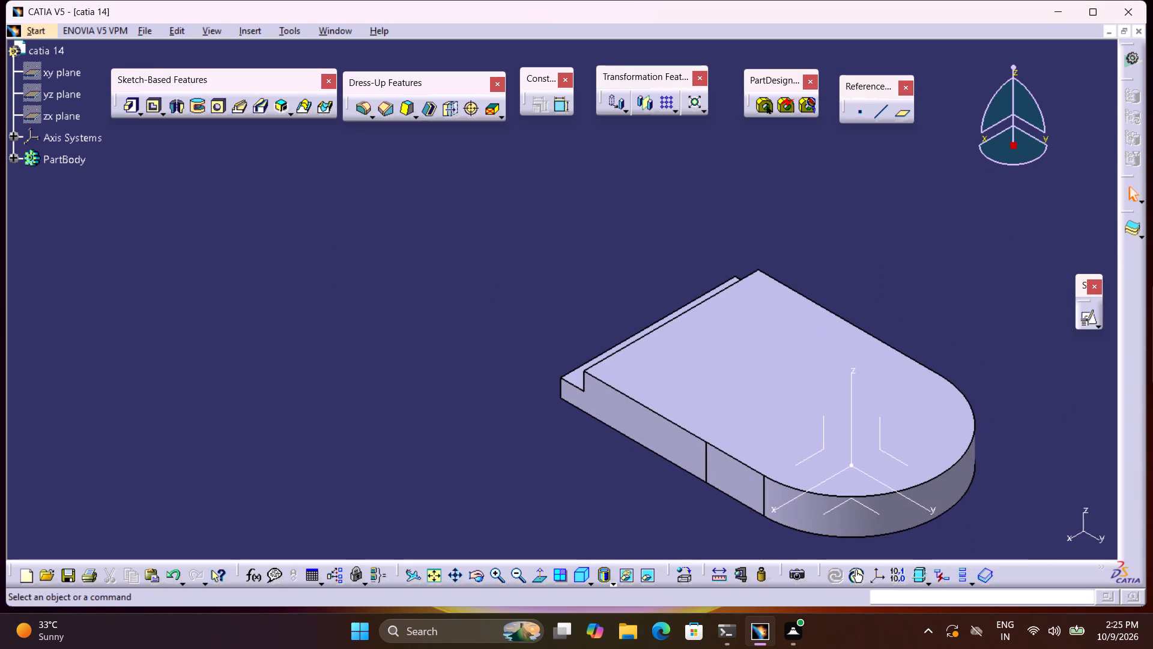
pyautogui.scroll(-1, 554, 368)
pyautogui.moveTo(546, 367); pyautogui.dragTo(501, 337, button='middle')
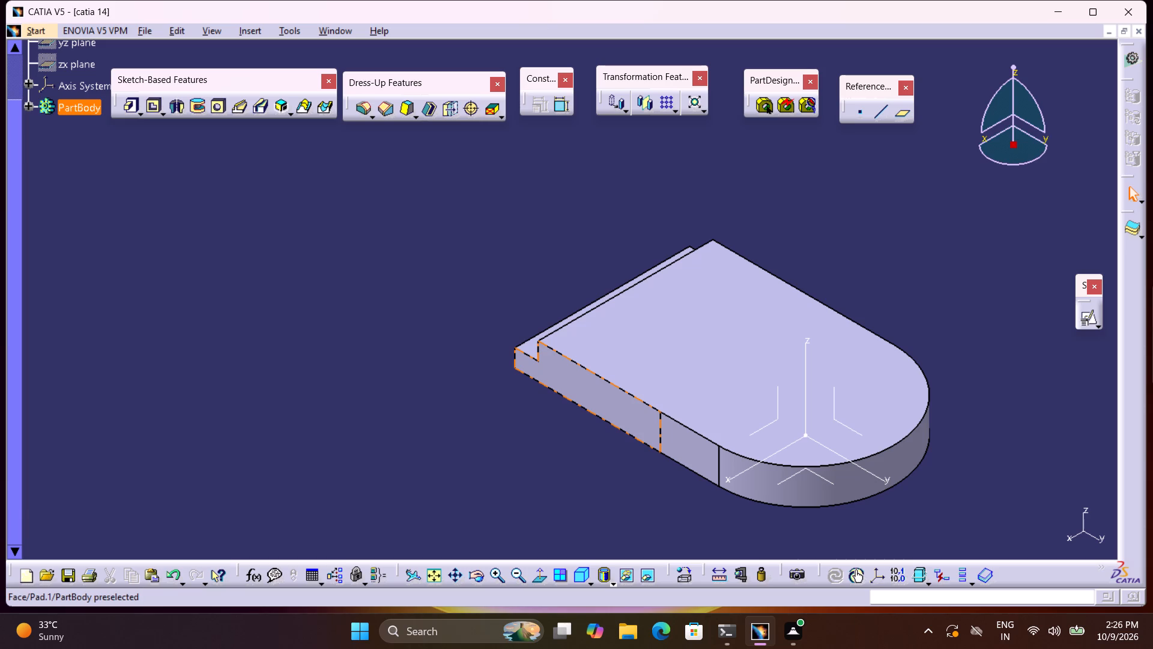
pyautogui.click(599, 399)
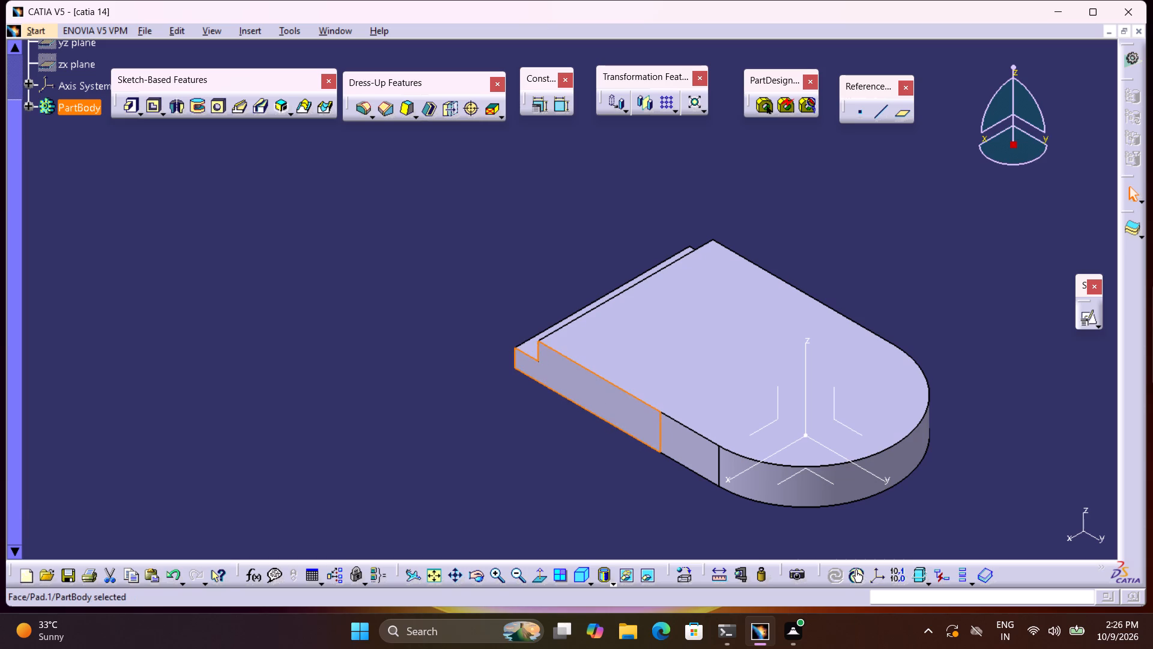
pyautogui.click(1090, 321)
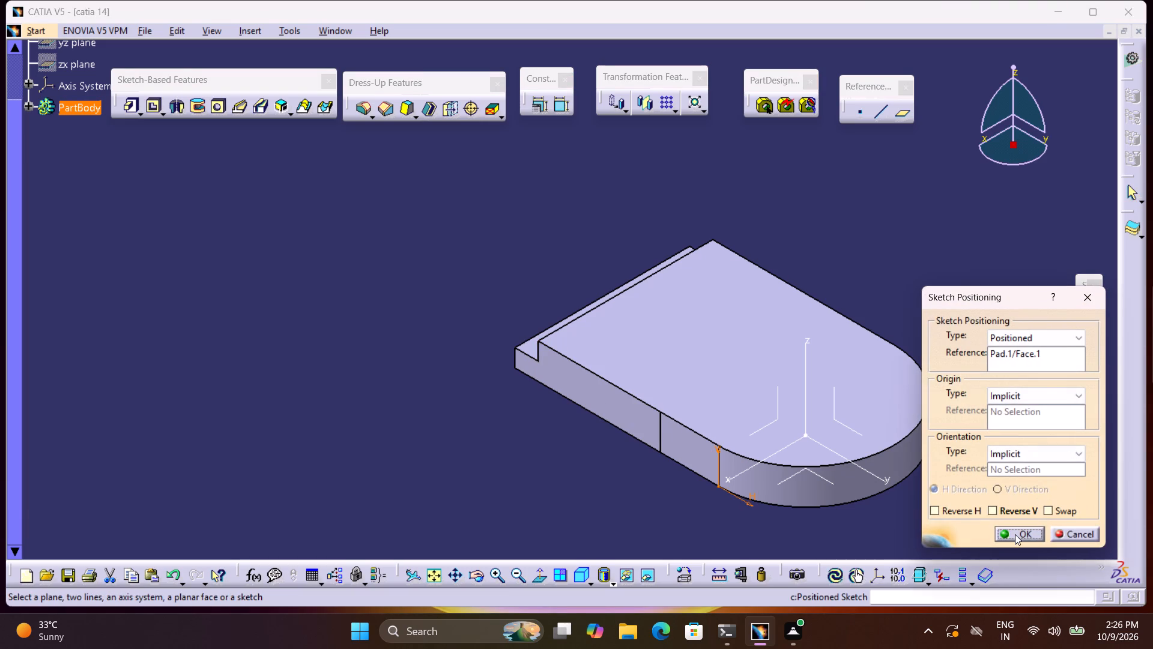
pyautogui.click(1016, 534)
# Project the outline of the stepped side face into the sketch with Project 3D Elements.
pyautogui.moveTo(680, 483); pyautogui.dragTo(721, 516, button='middle')
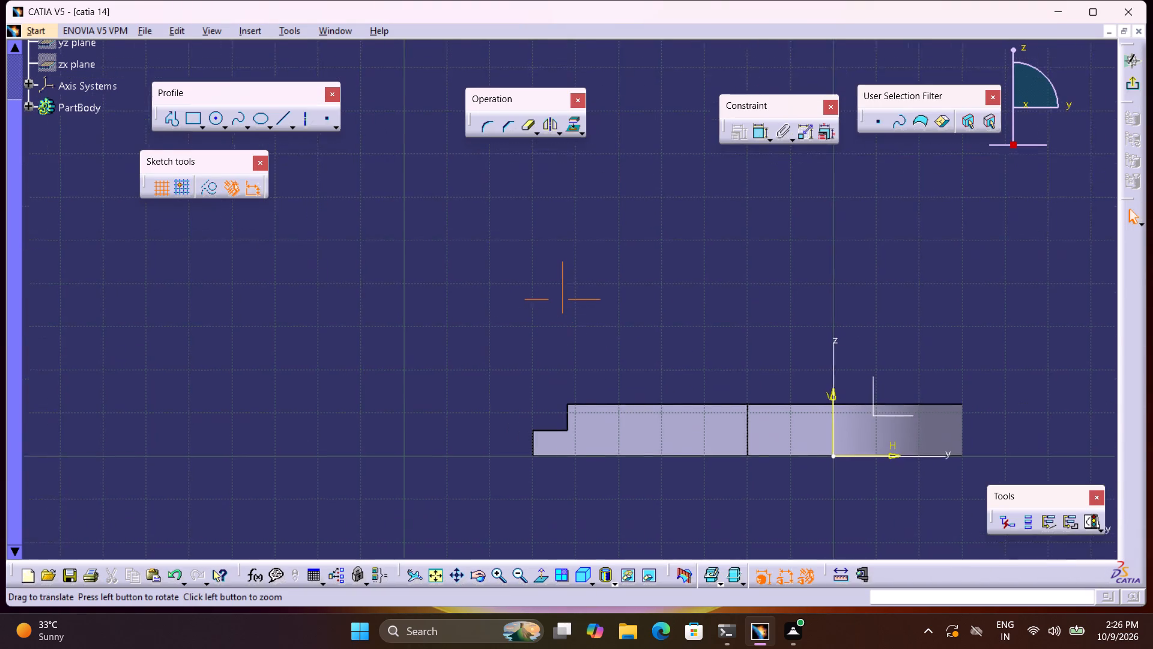
pyautogui.moveTo(721, 516); pyautogui.dragTo(725, 516, button='middle')
pyautogui.rightClick(737, 534)
pyautogui.moveTo(725, 483); pyautogui.dragTo(619, 467, button='middle')
pyautogui.click(536, 575)
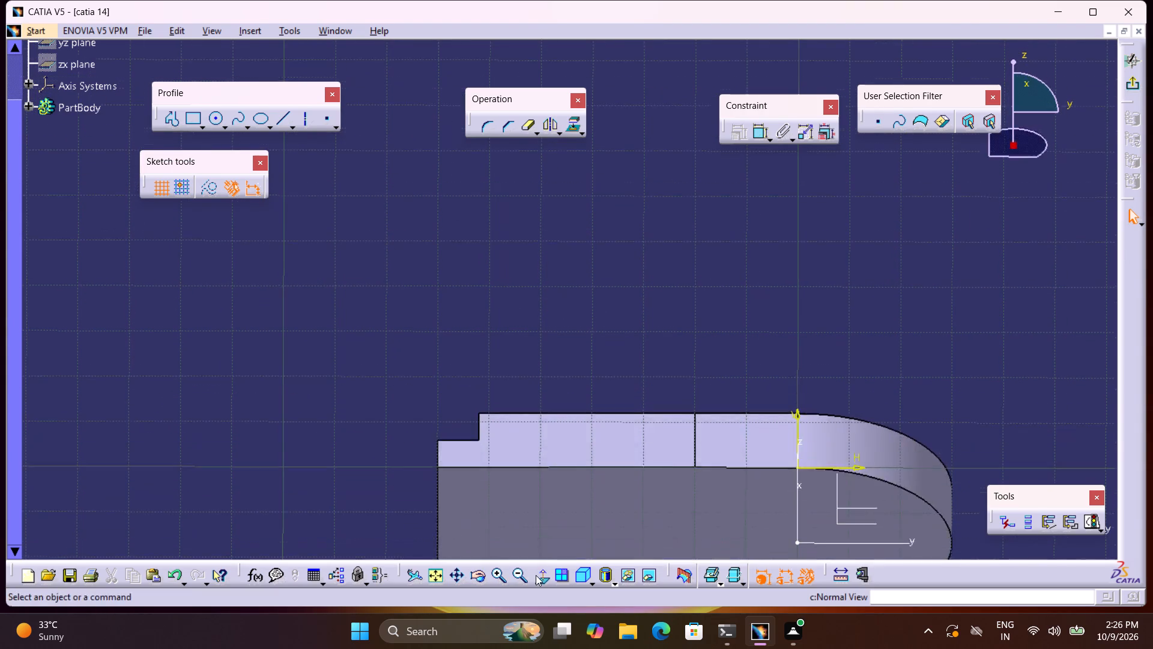
pyautogui.click(536, 575)
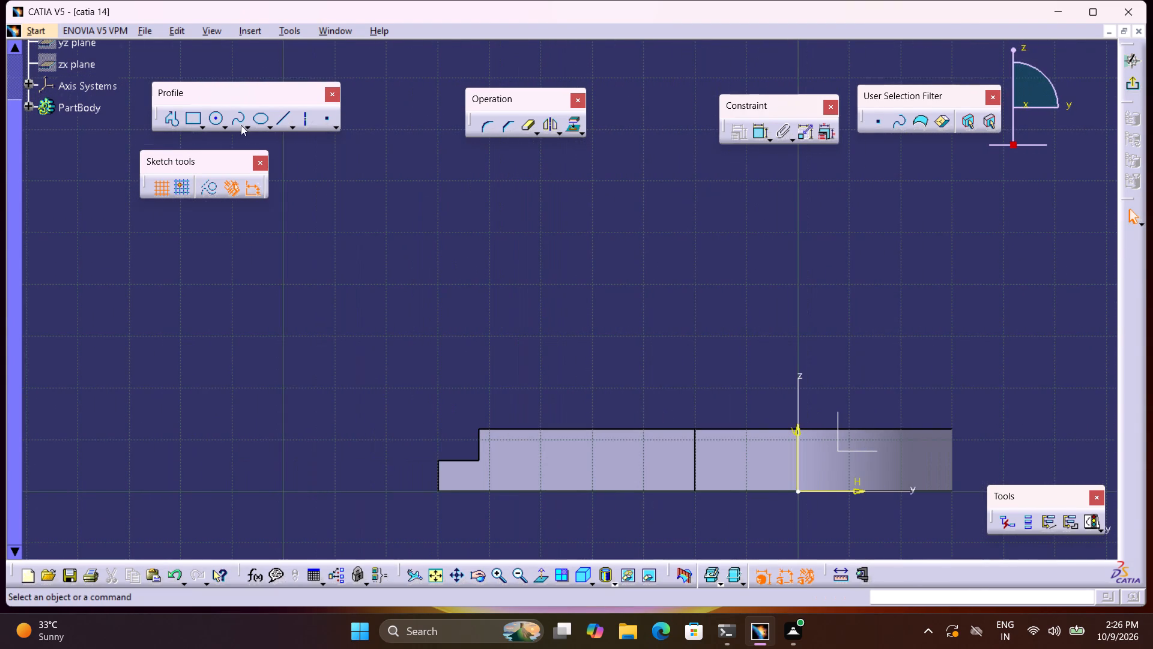
pyautogui.click(170, 122)
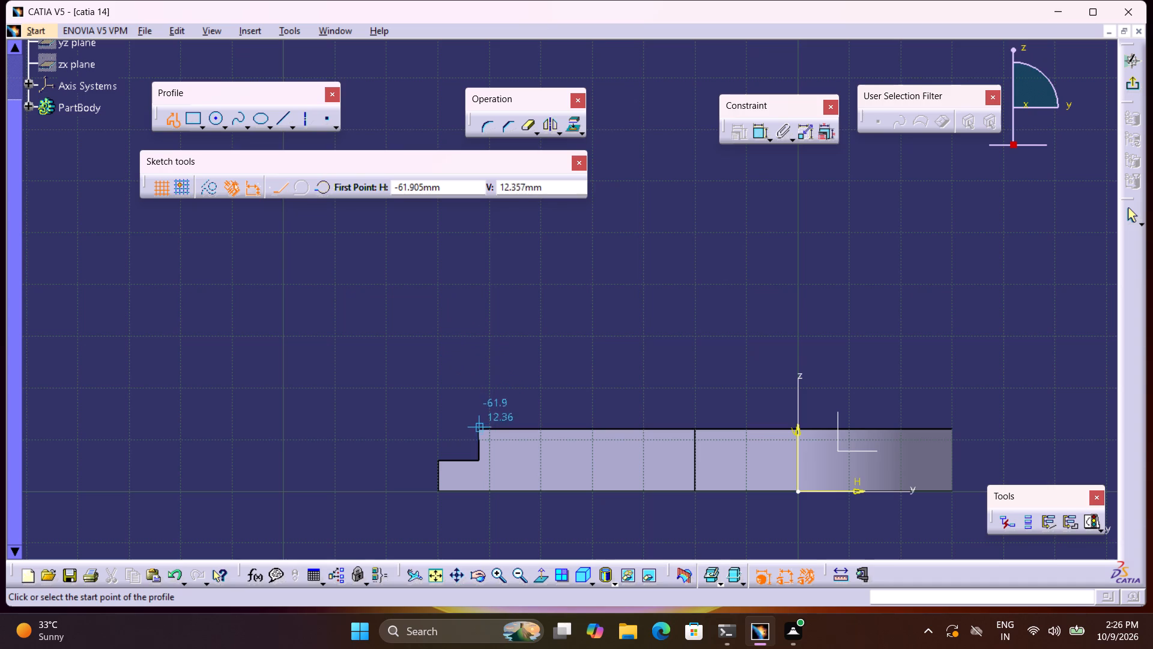
pyautogui.click(570, 127)
pyautogui.click(555, 462)
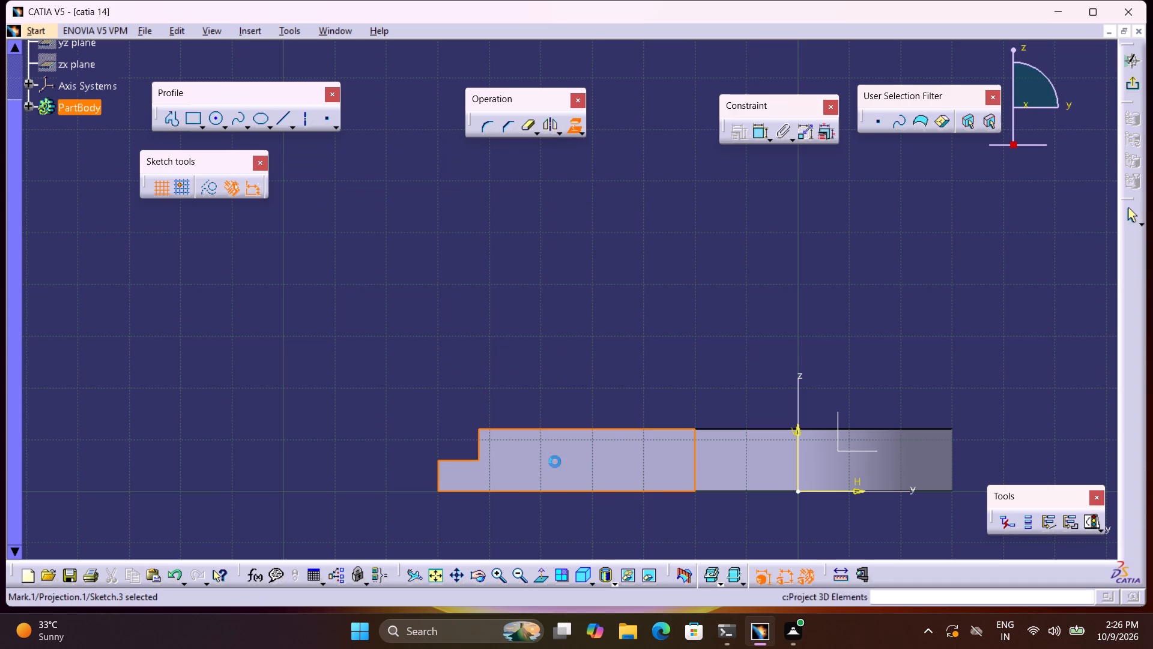
# Start a line profile at the upper corner of the step on the projected outline.
pyautogui.click(172, 116)
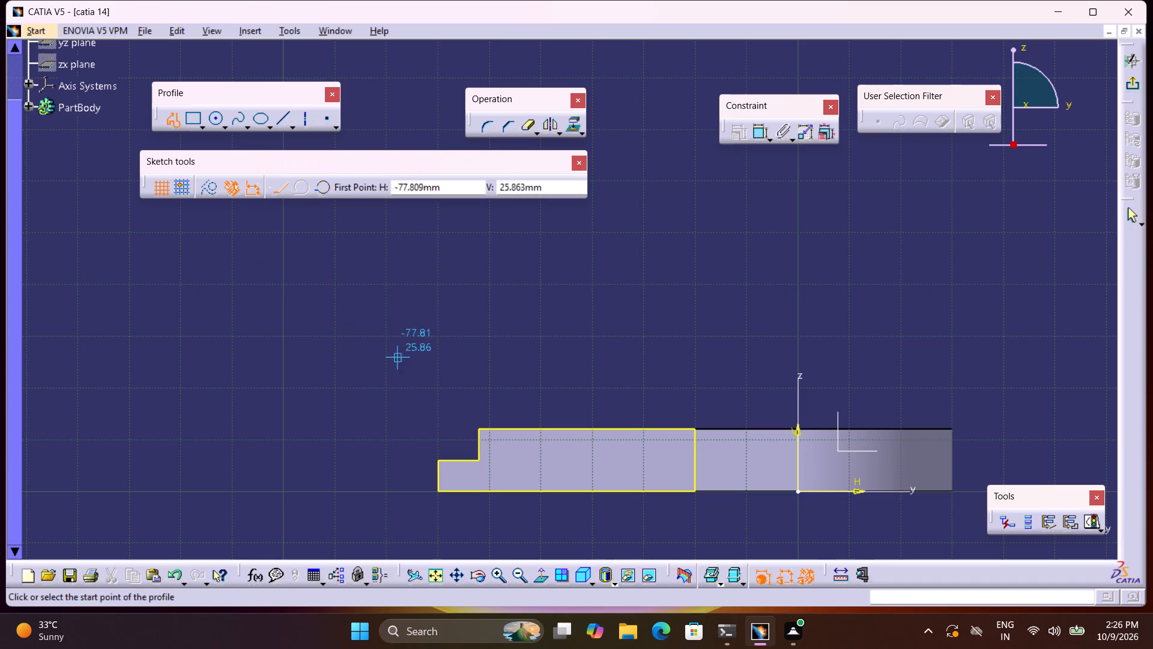
pyautogui.click(478, 429)
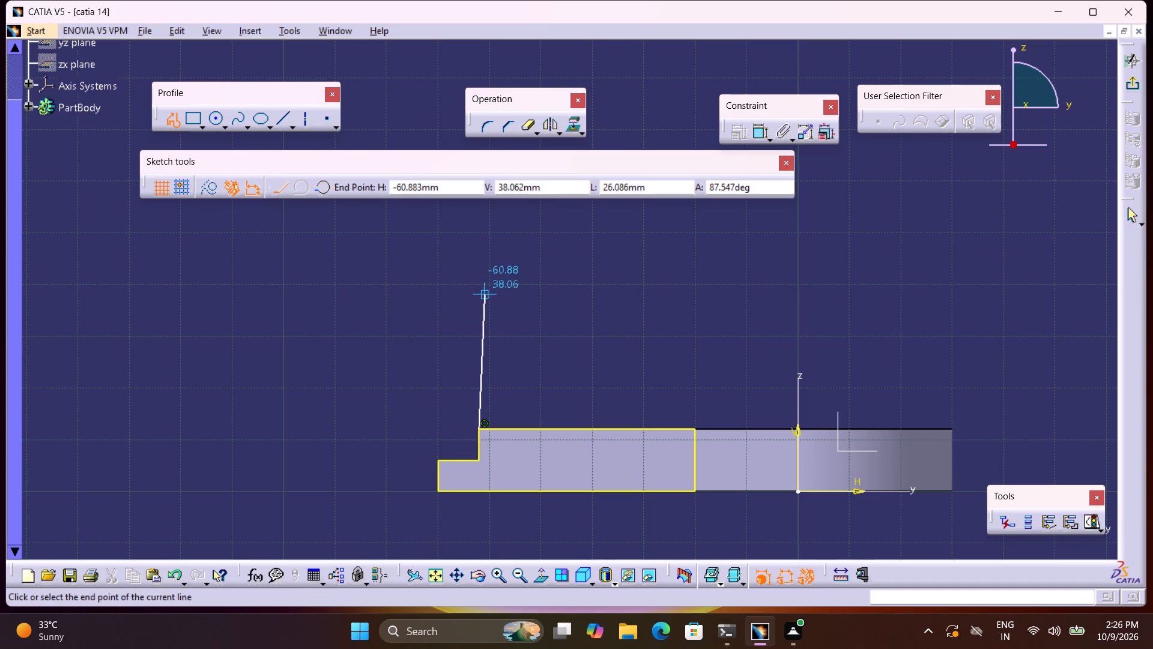
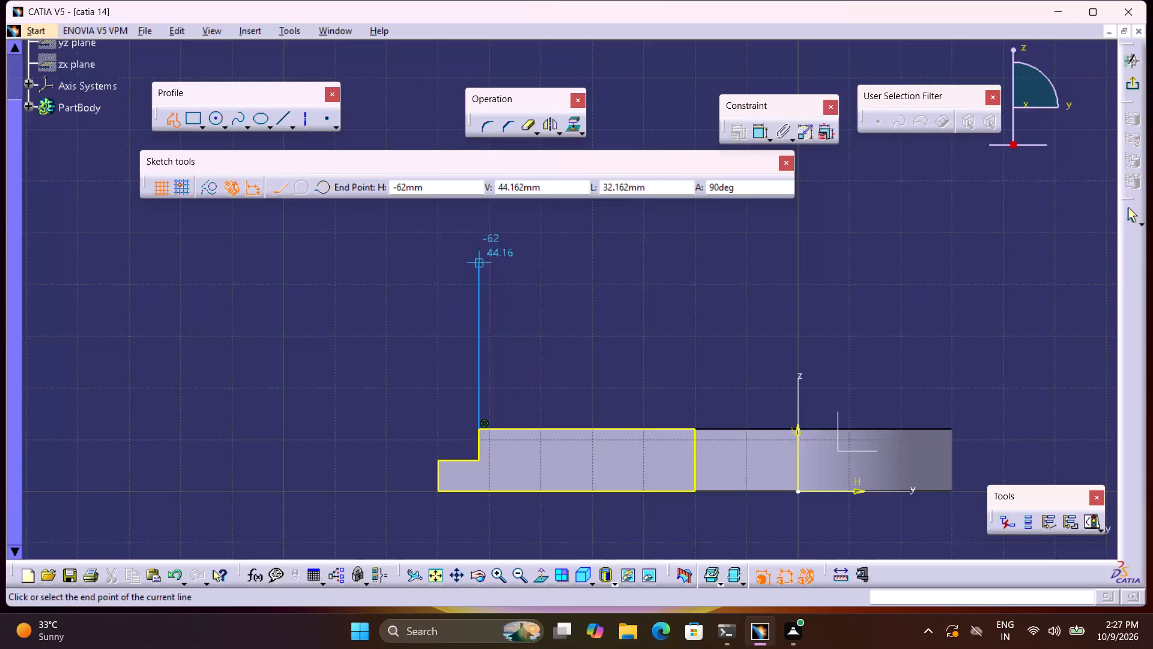
# End the profile and dimension the vertical line rising from the step's upper corner to 26 mm.
pyautogui.click(176, 123)
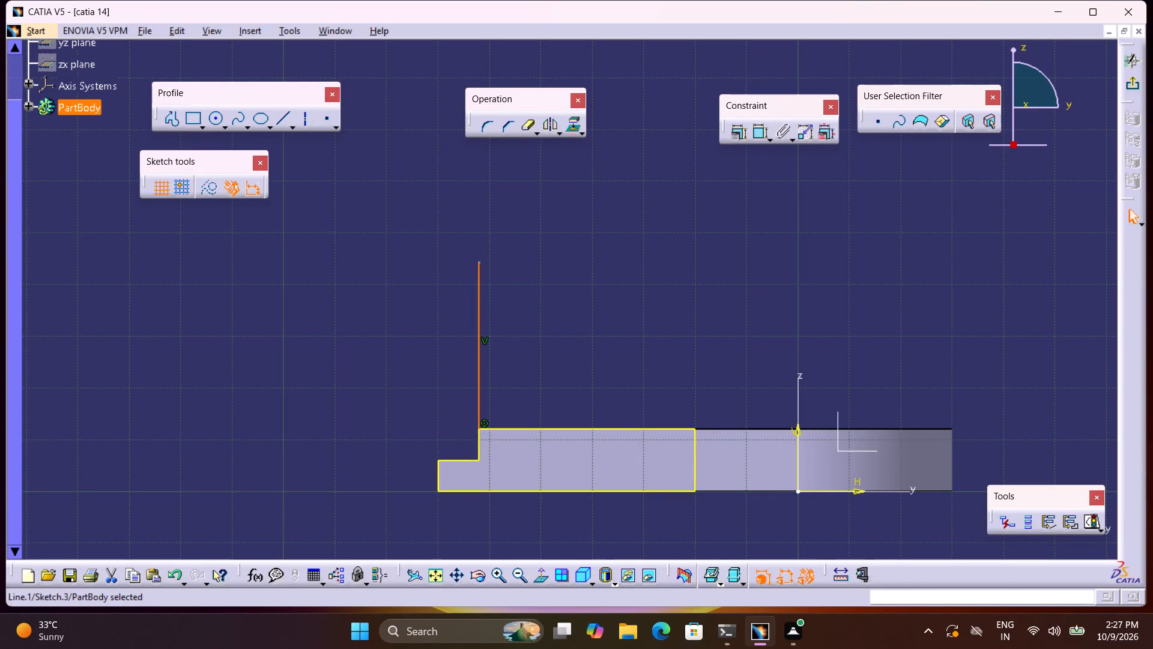
pyautogui.click(761, 133)
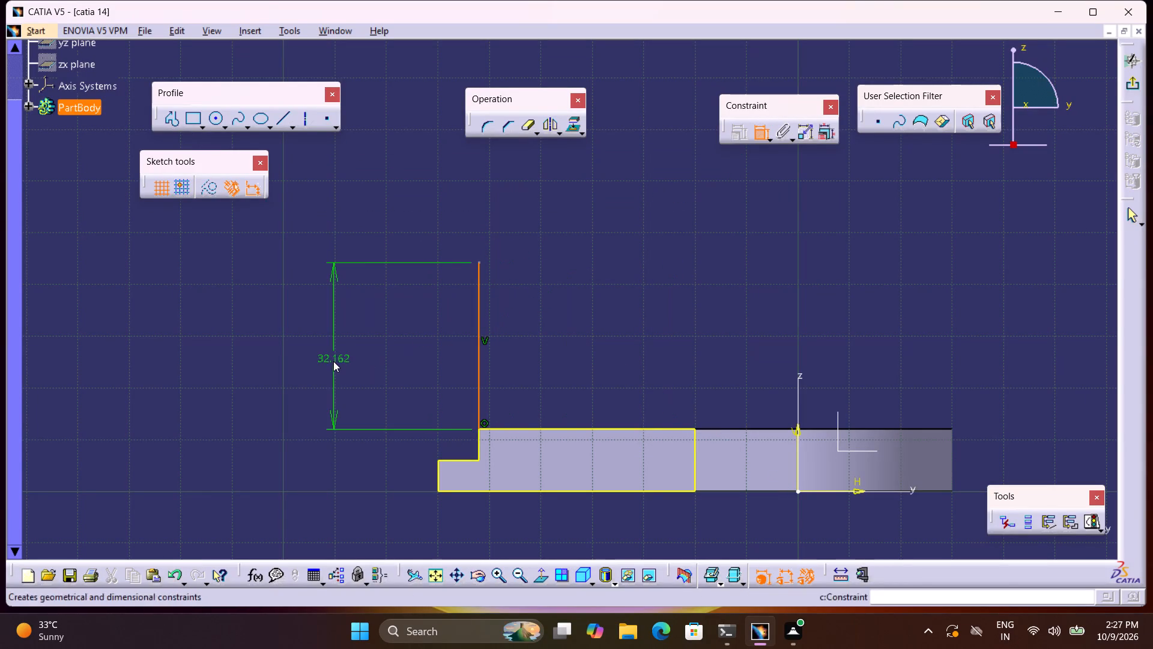
pyautogui.click(333, 361)
pyautogui.doubleClick(335, 358)
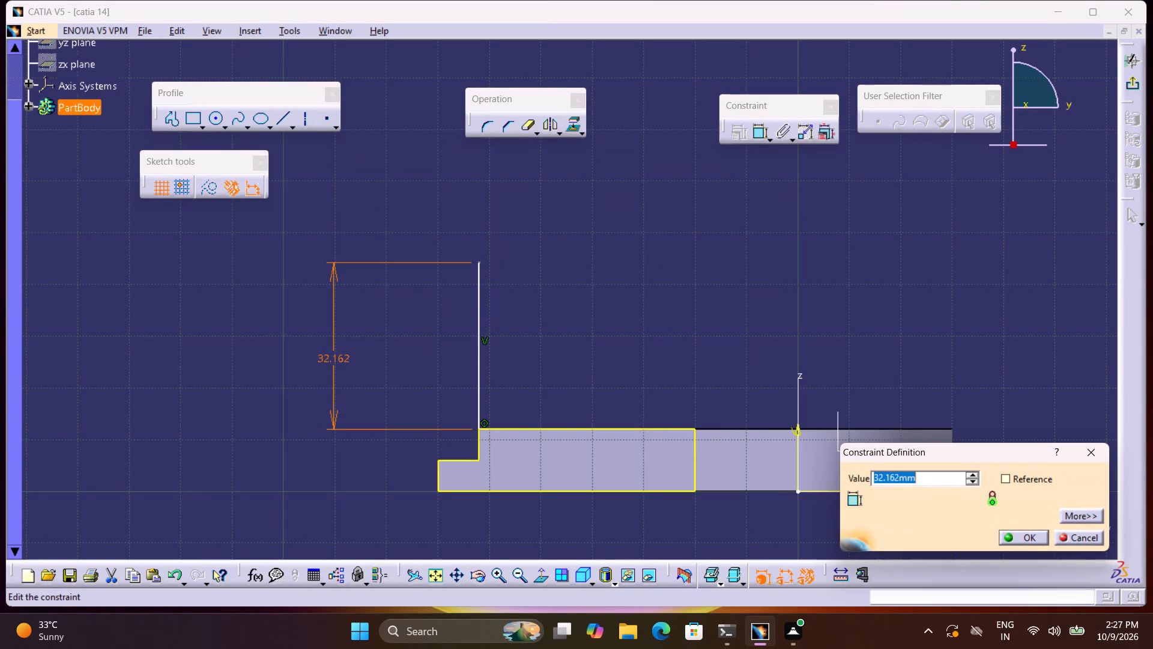
pyautogui.press('2')
pyautogui.press('6')
pyautogui.press('Return')
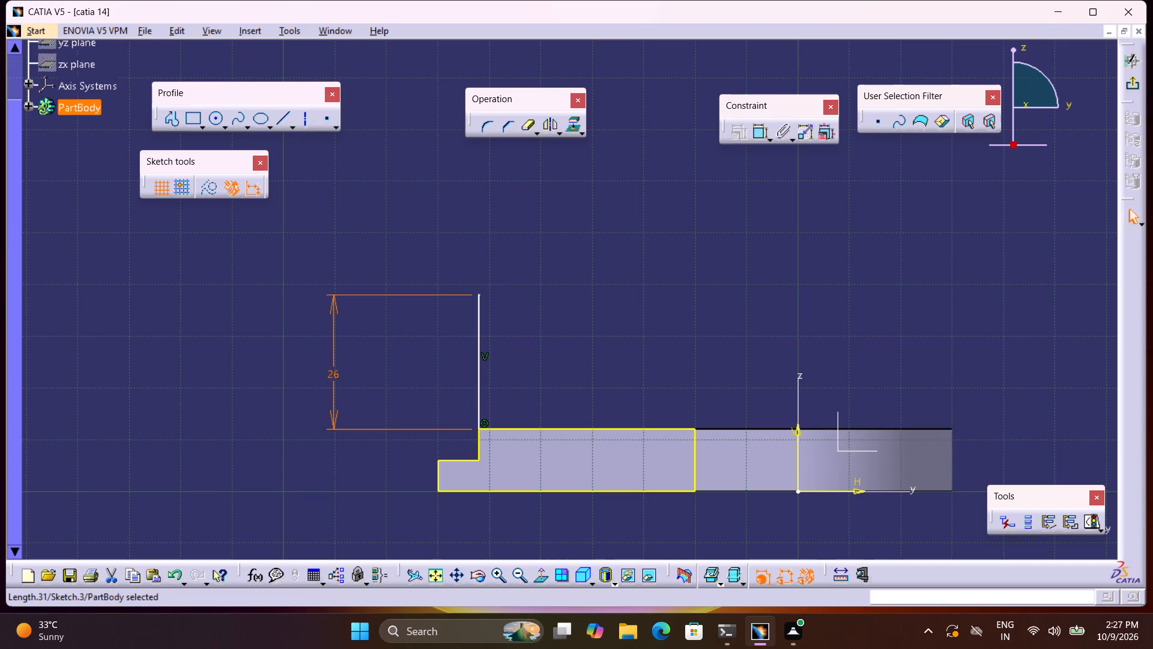
# Draw a vertical line upward from the projected outline's upper corner opposite the step and dimension its length to 13 mm.
pyautogui.moveTo(568, 382); pyautogui.dragTo(530, 364, button='middle')
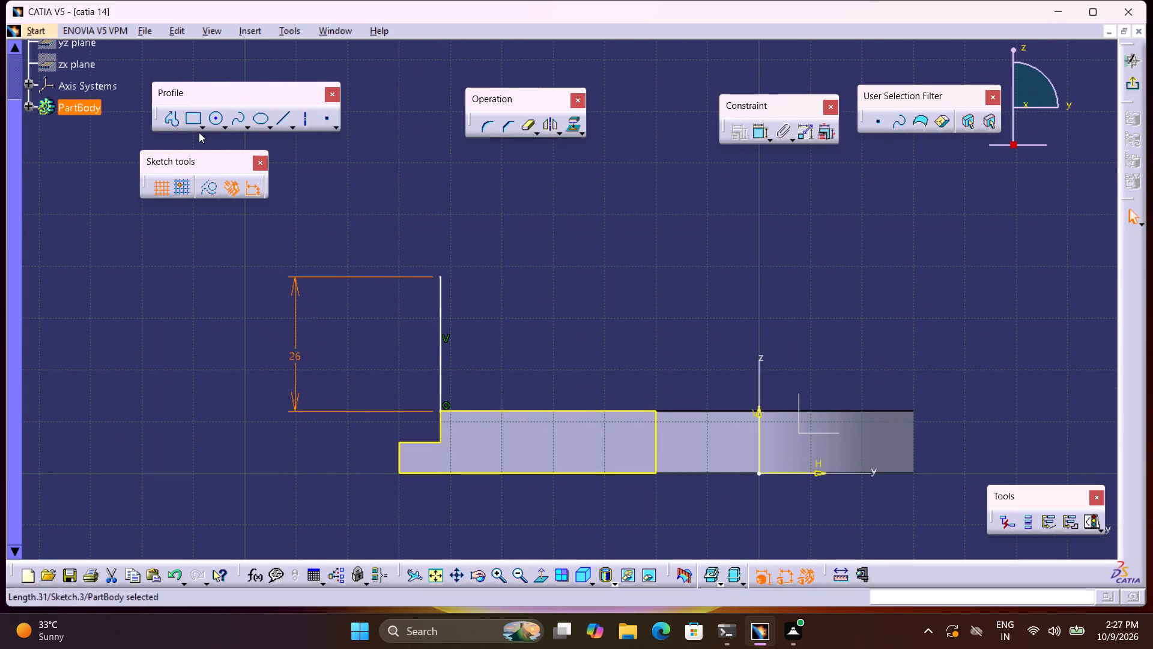
pyautogui.click(171, 118)
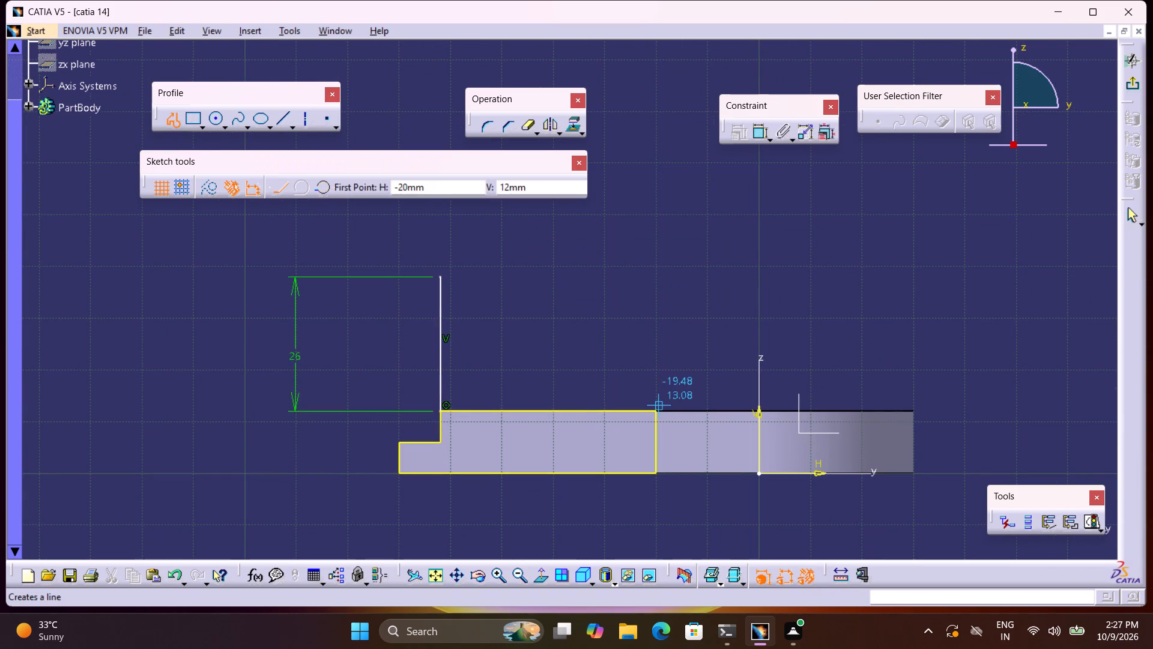
pyautogui.click(659, 410)
pyautogui.click(655, 321)
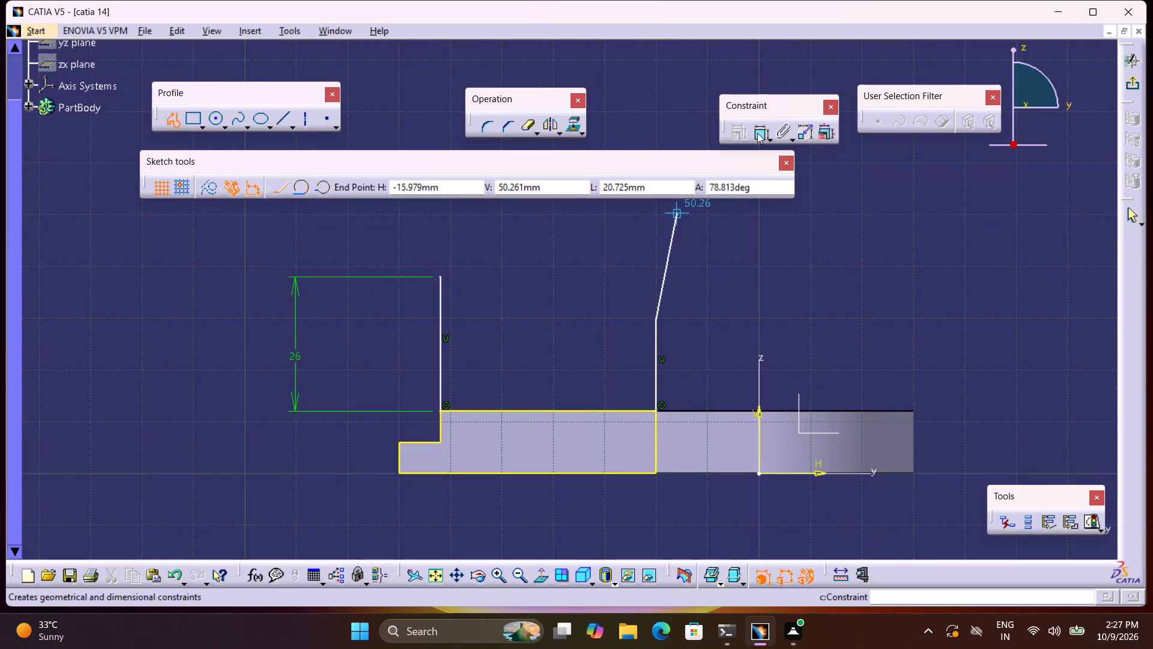
pyautogui.click(757, 132)
pyautogui.click(712, 352)
pyautogui.doubleClick(710, 349)
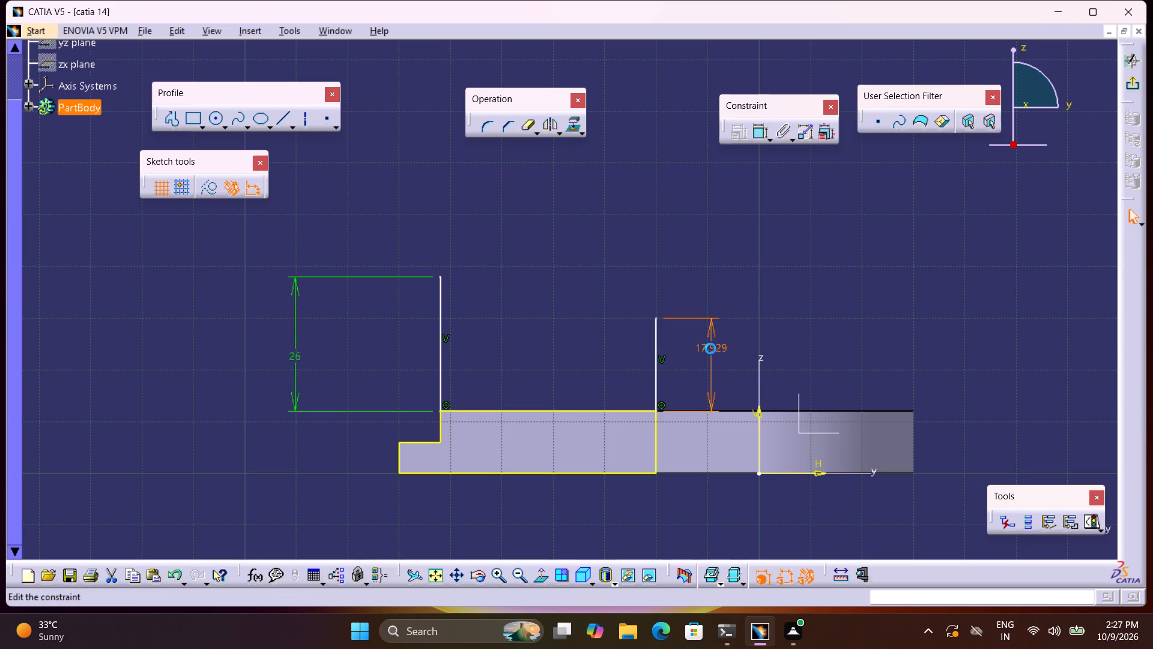
pyautogui.press('1')
pyautogui.press('3')
pyautogui.press('Return')
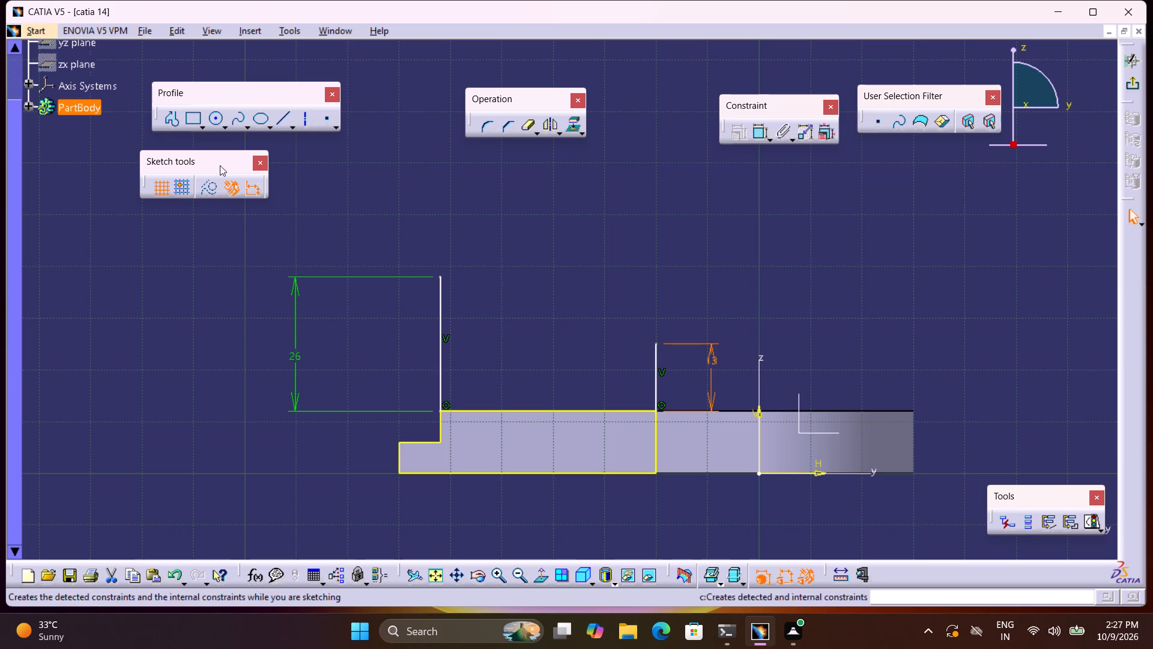
# Draw a horizontal line from the top of the 13 mm line toward the 26 mm line and dimension it to 12 mm.
pyautogui.click(171, 122)
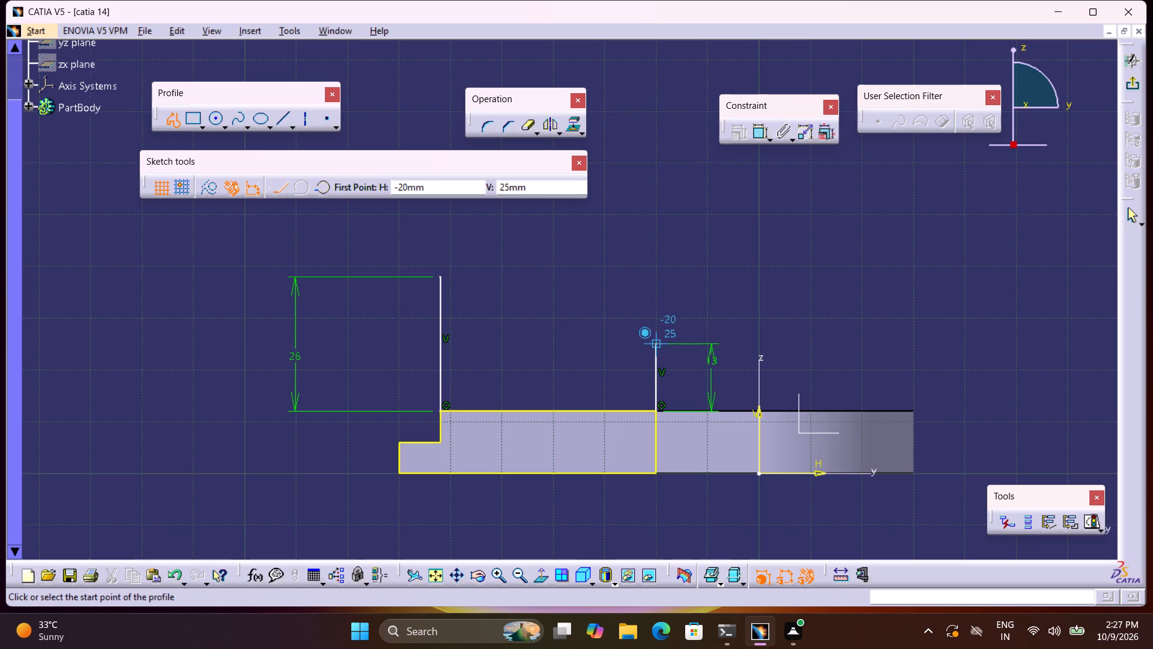
pyautogui.click(658, 341)
pyautogui.click(589, 343)
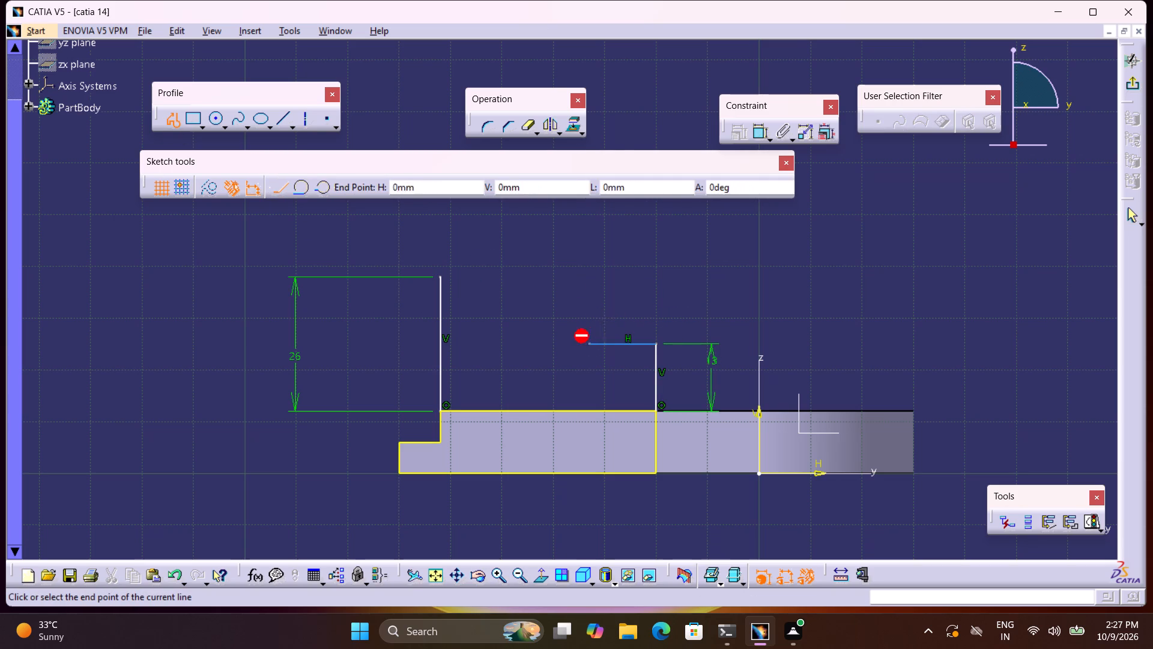
pyautogui.click(751, 136)
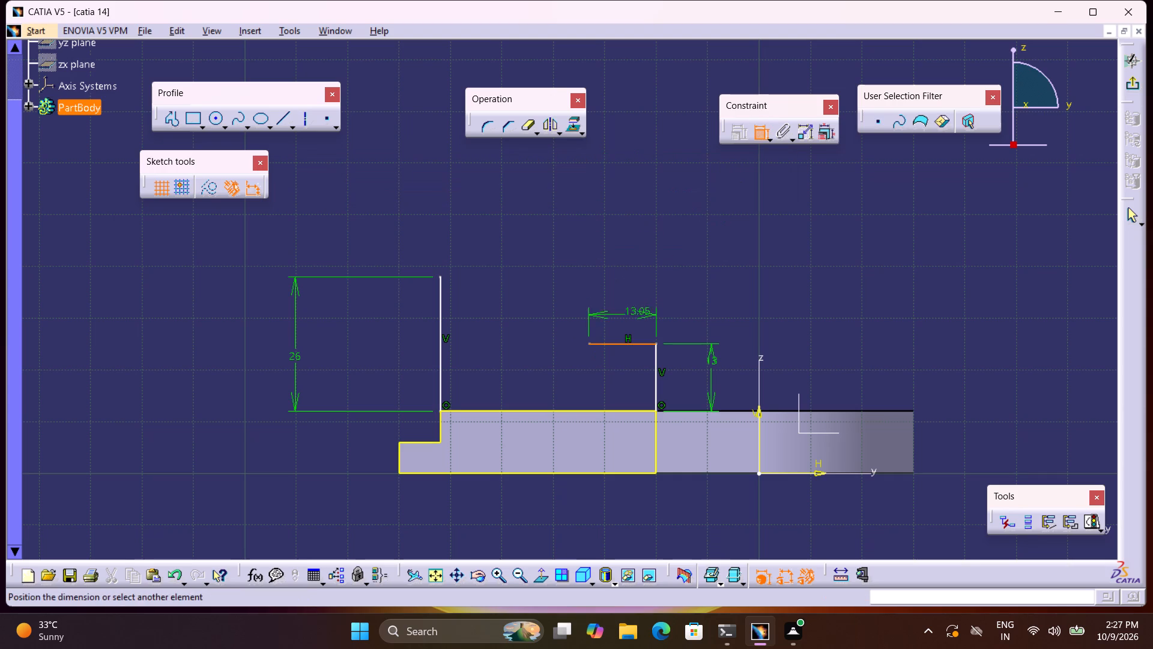
pyautogui.click(633, 320)
pyautogui.doubleClick(634, 316)
pyautogui.write('12')
pyautogui.press('Return')
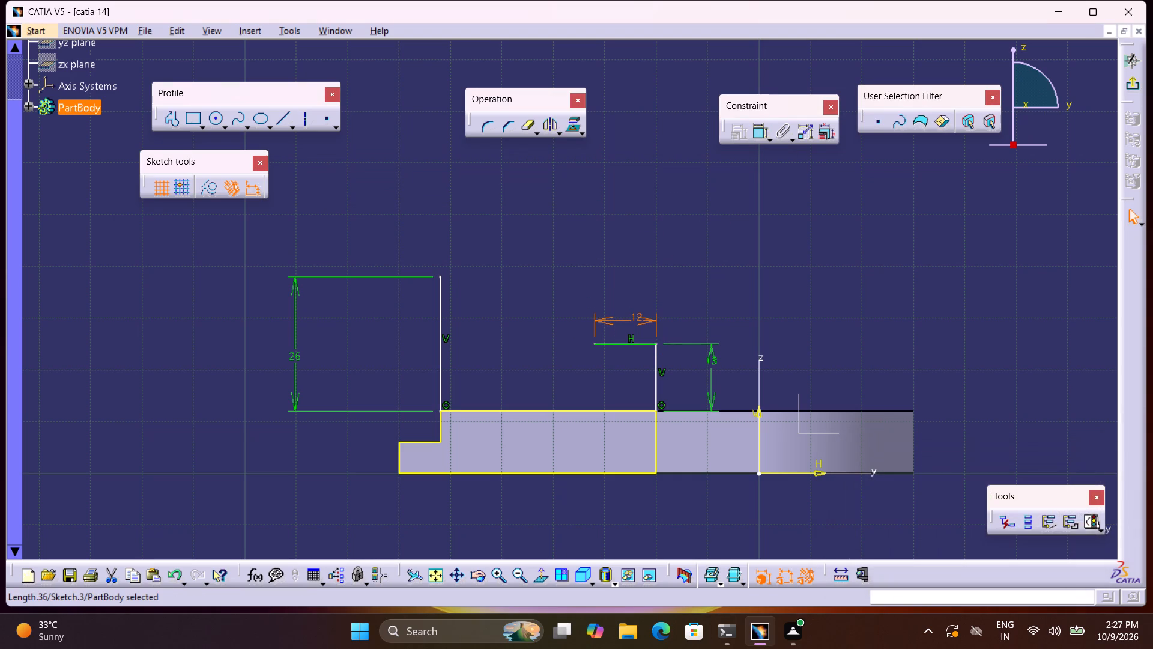
pyautogui.click(758, 139)
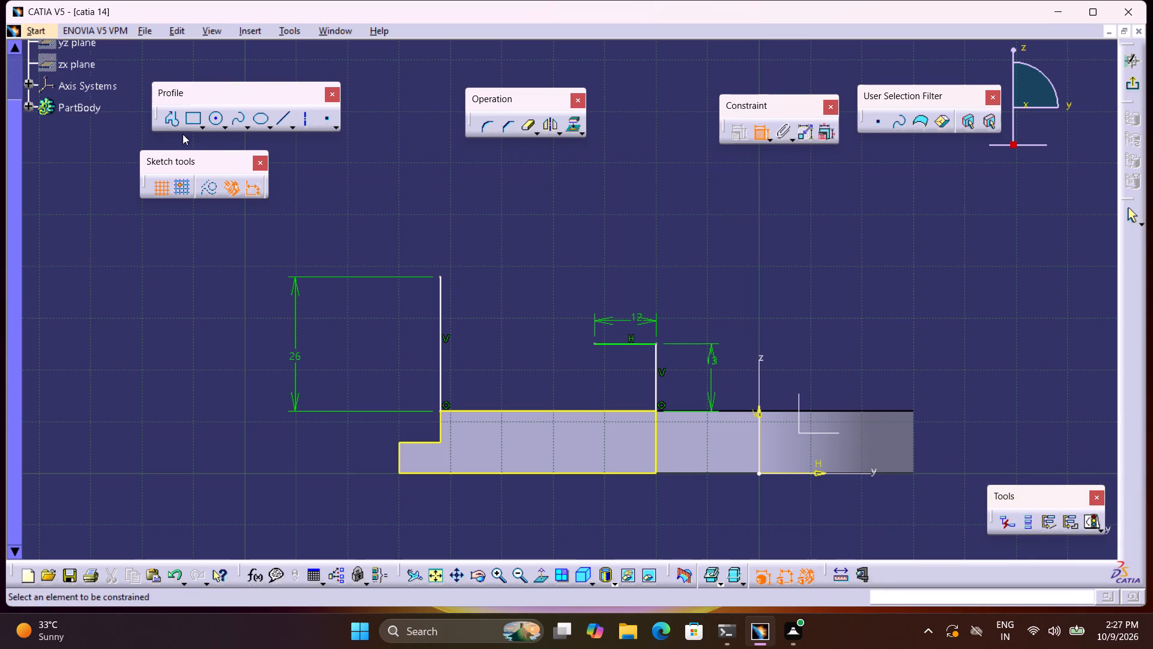
# Draw a vertical profile line about 20 mm long upward from just above the free end of the 12 mm horizontal line.
pyautogui.click(174, 126)
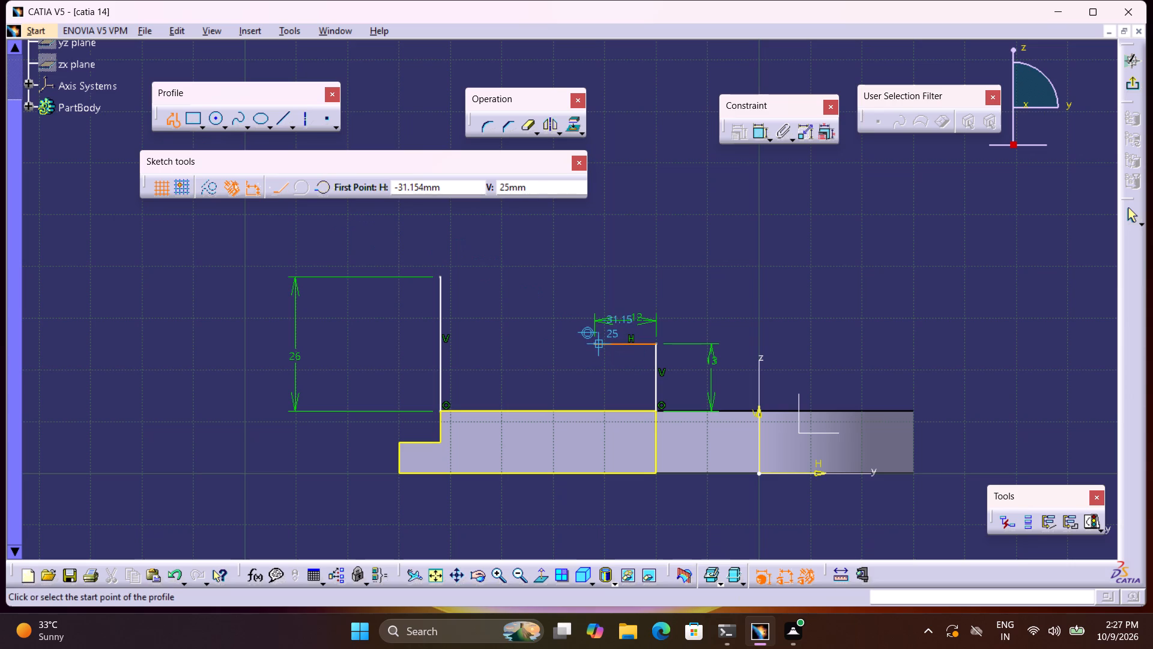
pyautogui.click(596, 337)
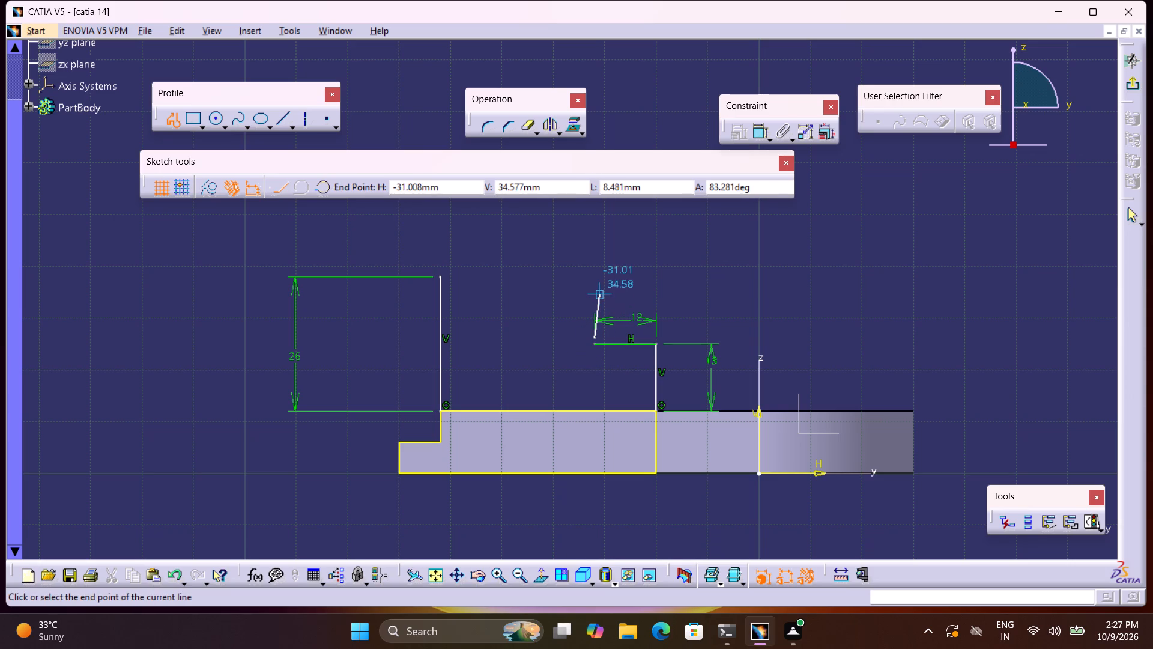
pyautogui.click(595, 237)
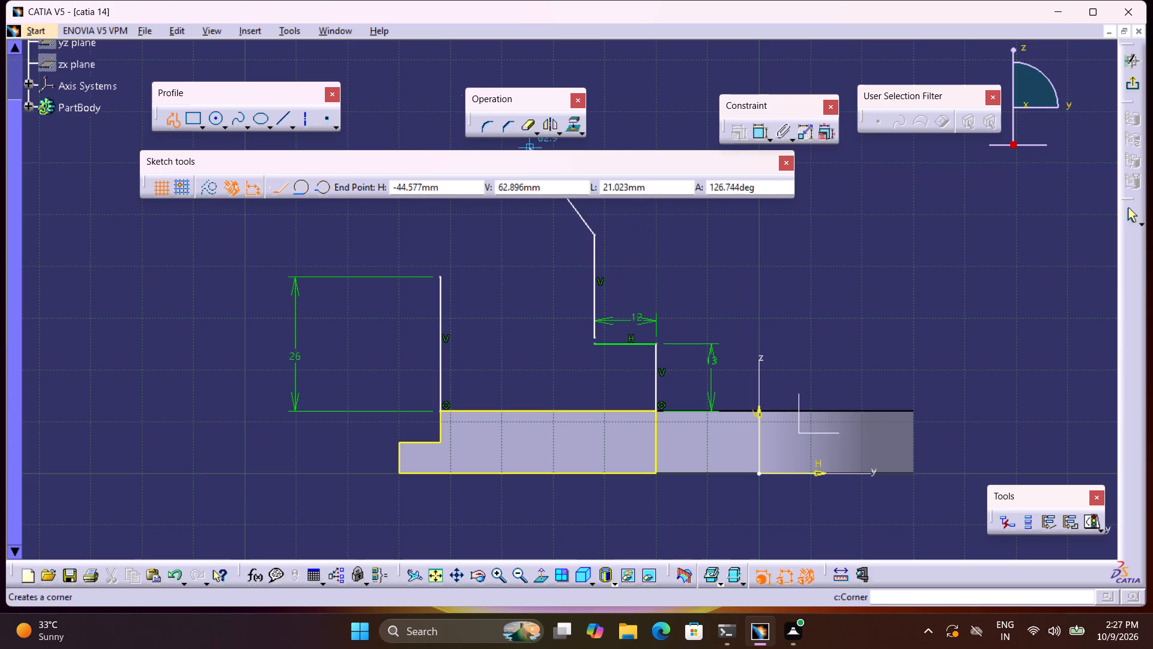
pyautogui.click(220, 120)
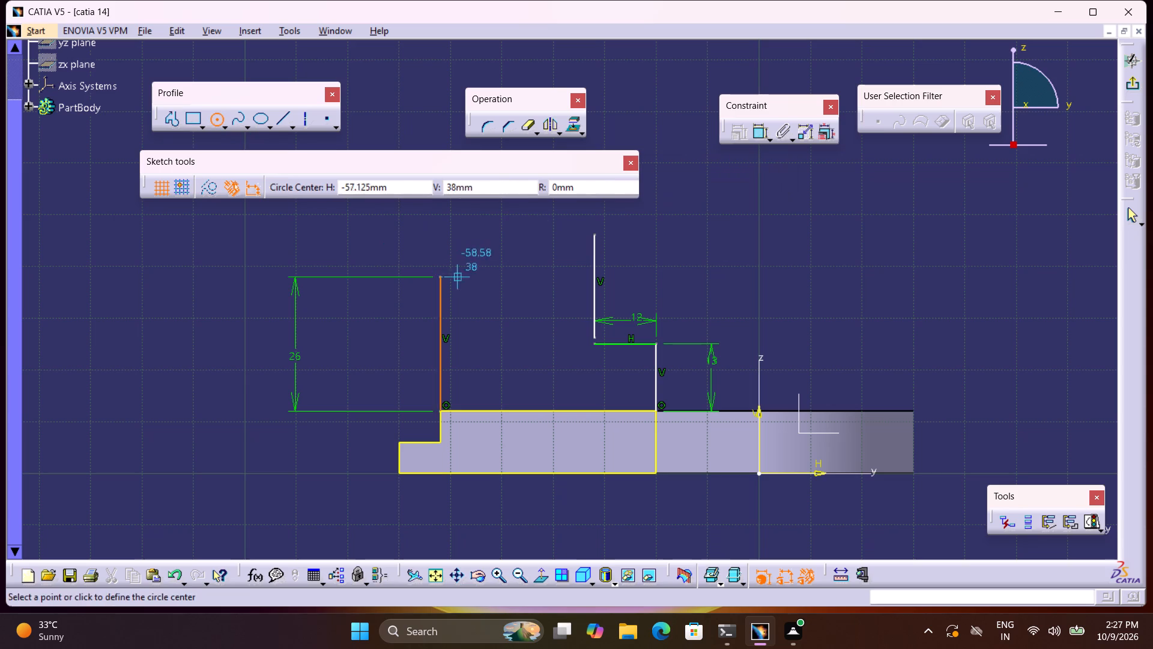
pyautogui.moveTo(503, 297); pyautogui.dragTo(568, 388, button='middle')
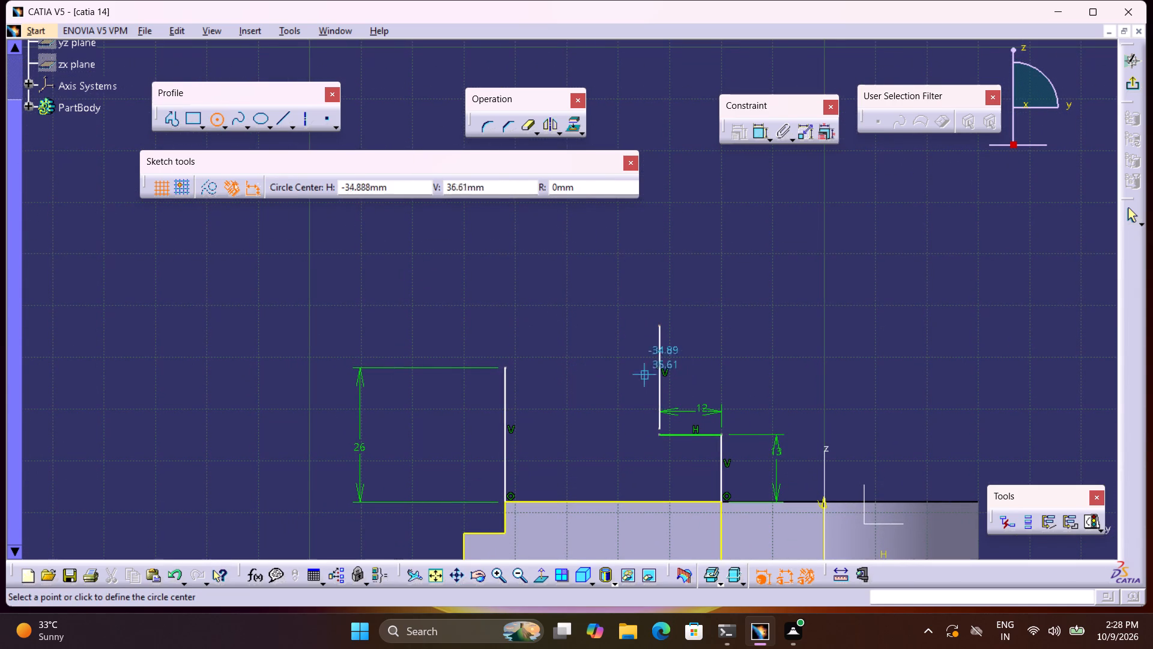
pyautogui.click(213, 126)
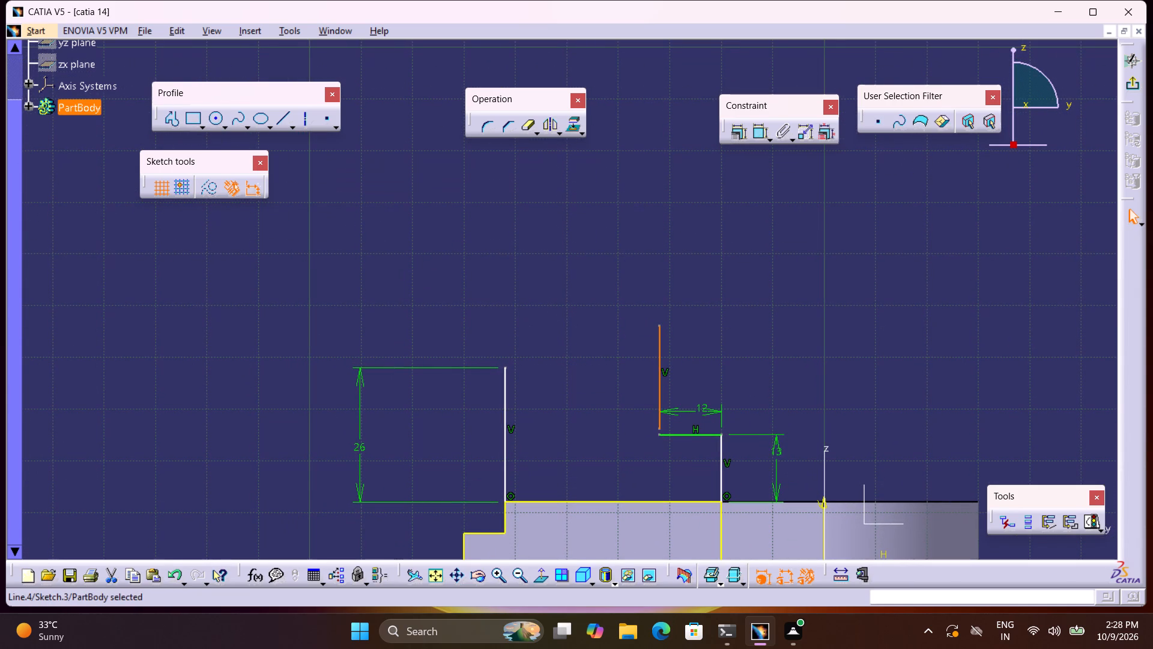
# Constrain the new vertical line's lower endpoint to be coincident with the free end of the 12 mm horizontal line.
pyautogui.click(658, 427)
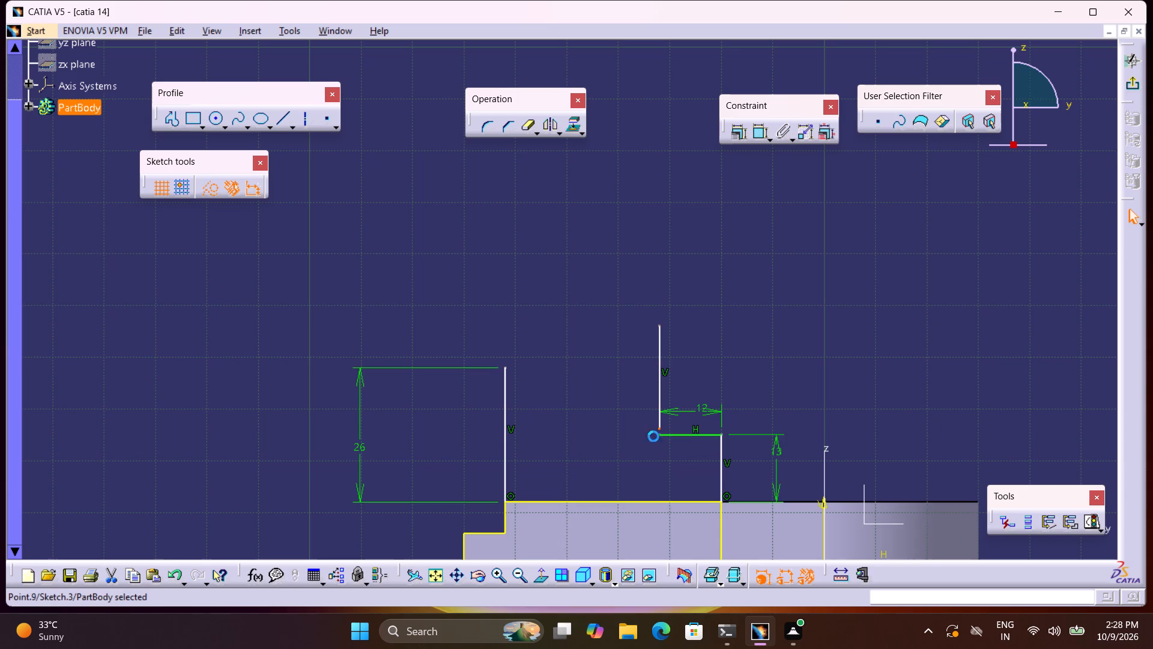
pyautogui.click(764, 138)
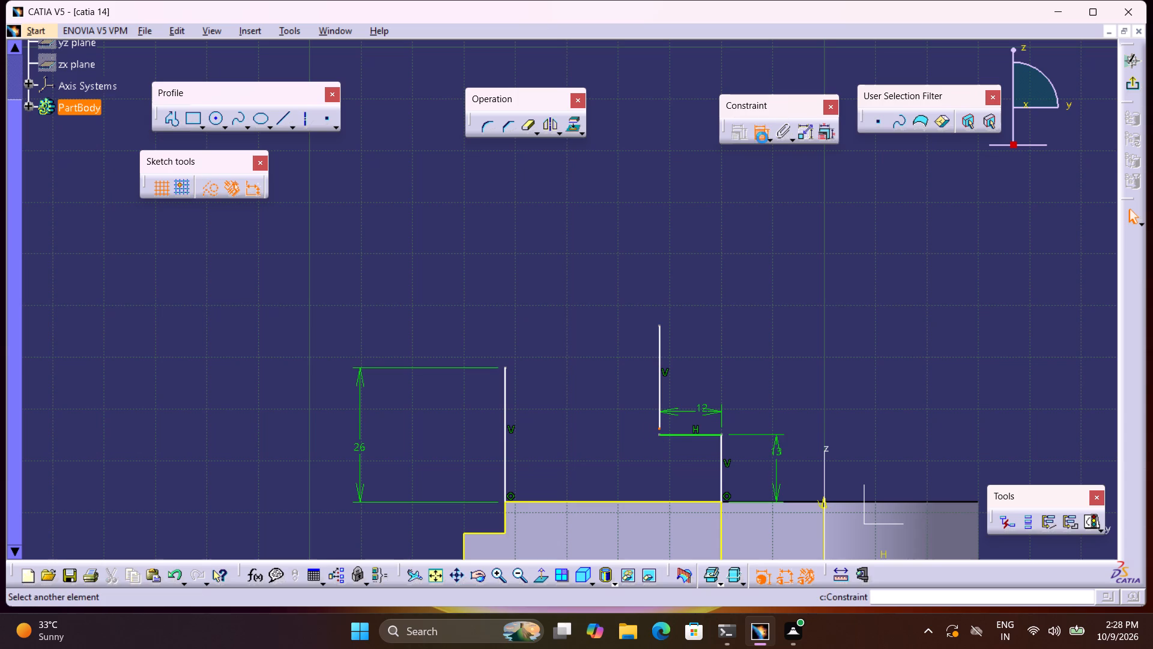
pyautogui.click(659, 434)
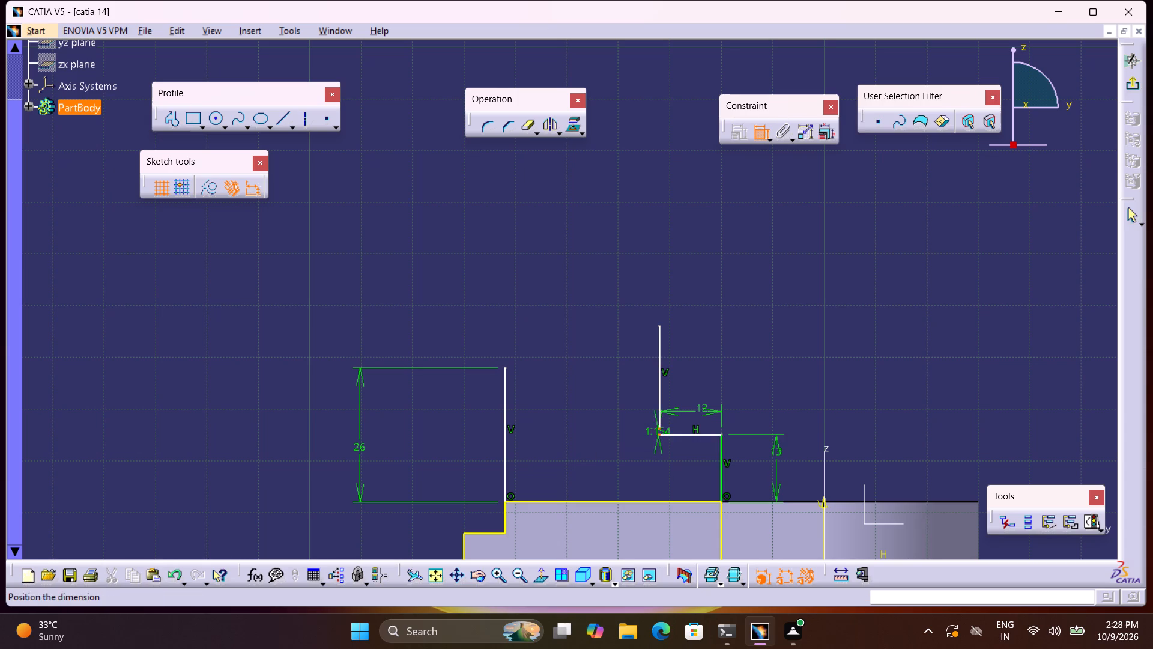
pyautogui.rightClick(653, 434)
pyautogui.click(710, 541)
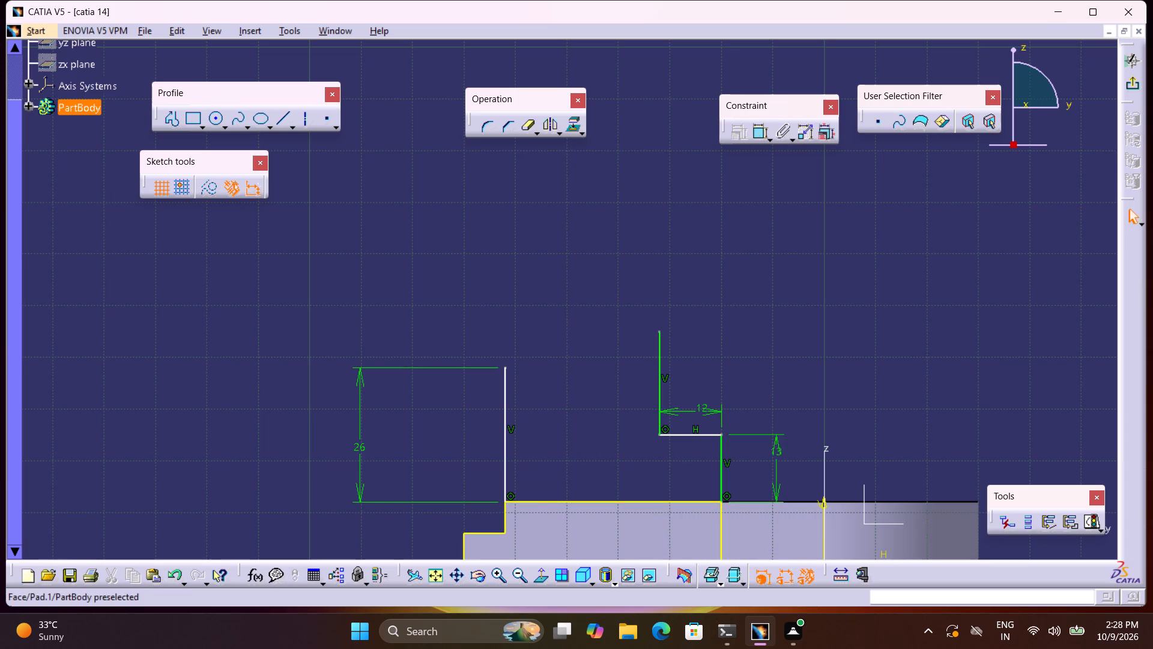
# Draw a circle about 22 mm in diameter above the gap between the two upper vertical lines.
pyautogui.click(215, 113)
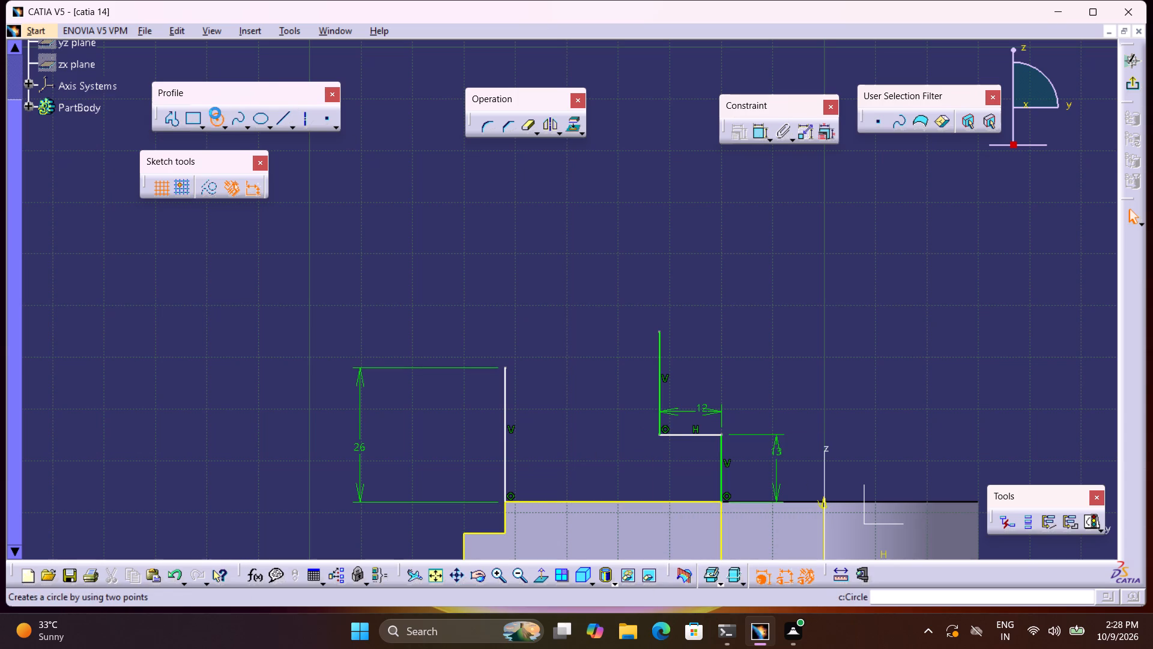
pyautogui.moveTo(525, 281); pyautogui.dragTo(558, 353, button='middle')
pyautogui.click(619, 329)
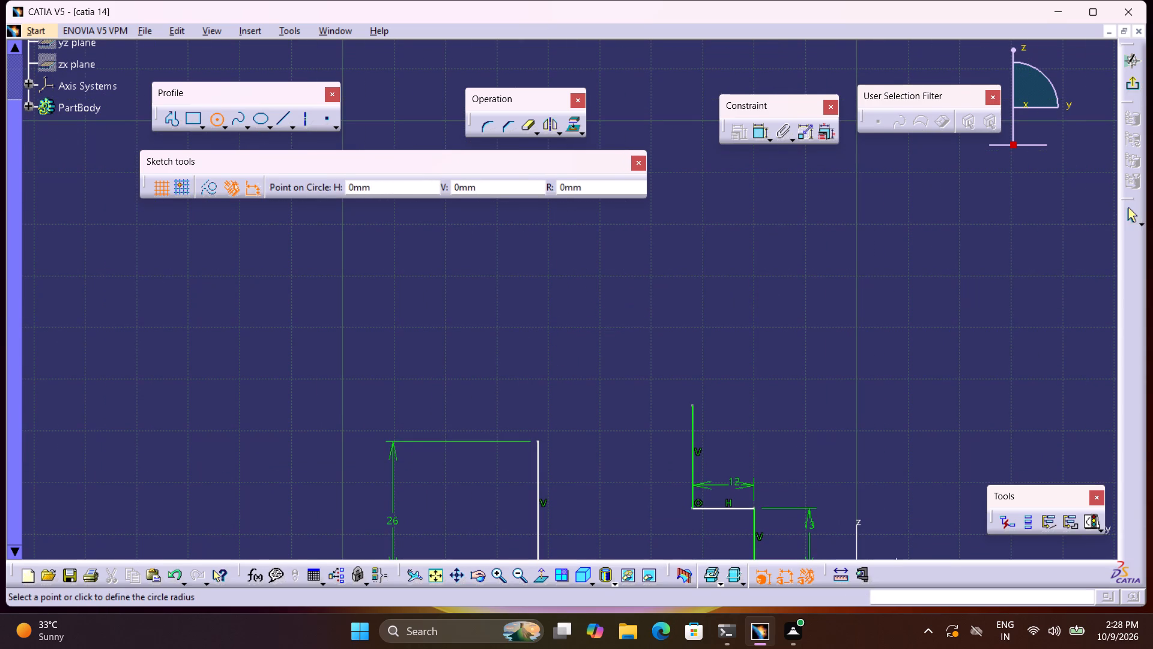
pyautogui.click(646, 379)
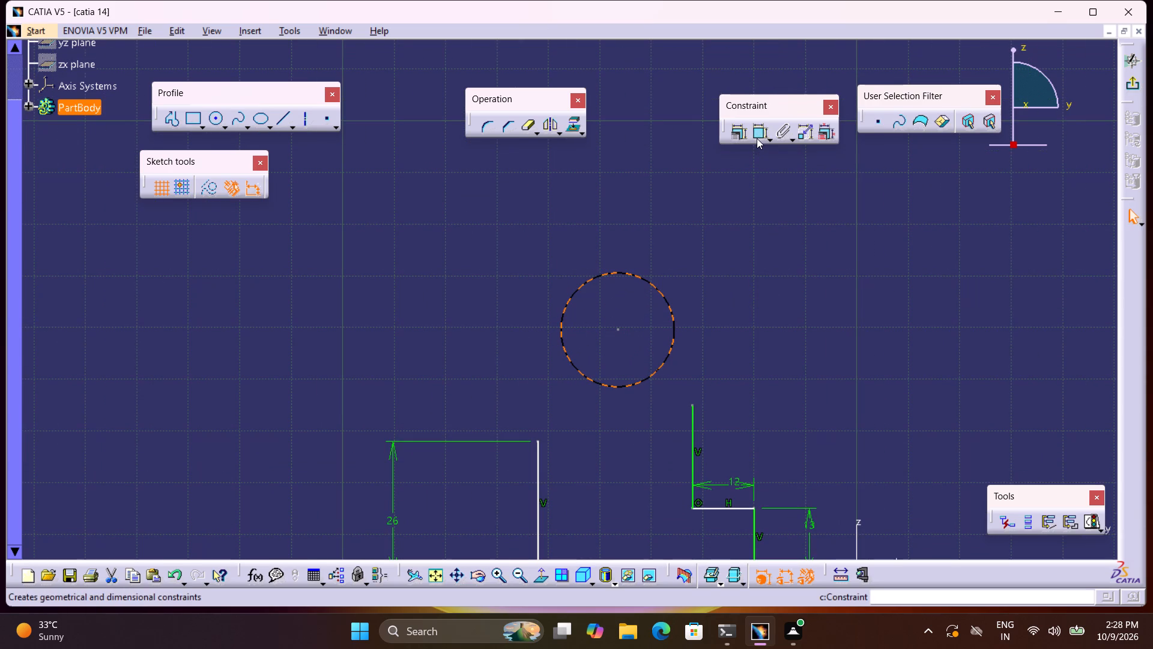
# Dimension the circle, switch the dimension type from diameter to Radius, and set it to 20 mm.
pyautogui.click(757, 137)
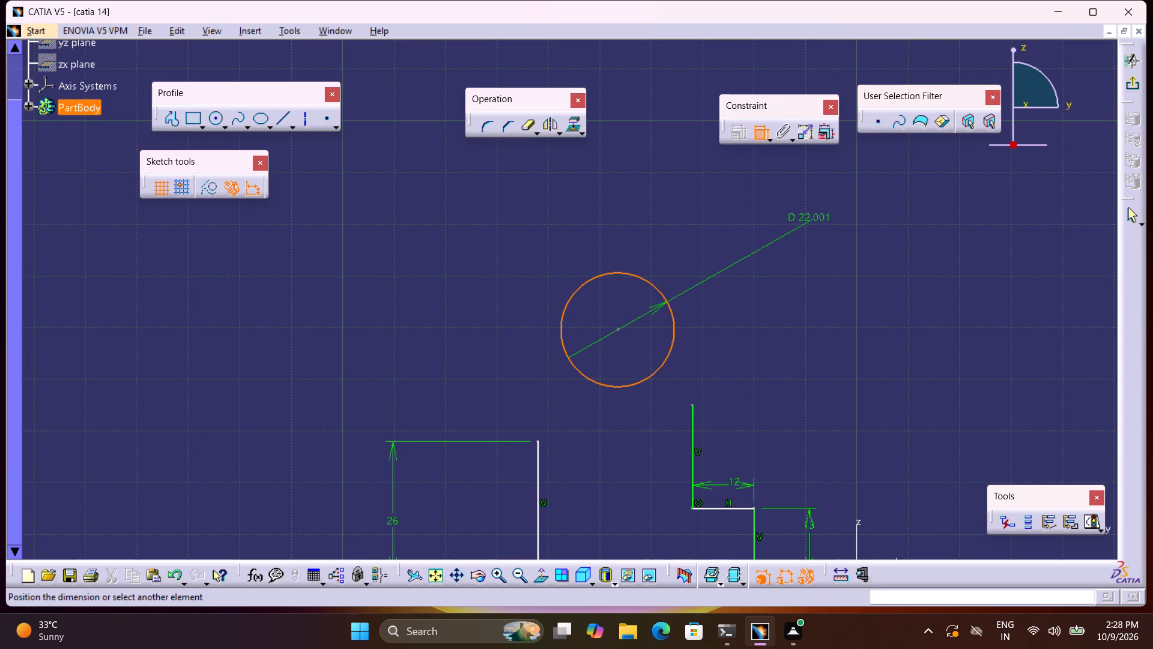
pyautogui.click(801, 217)
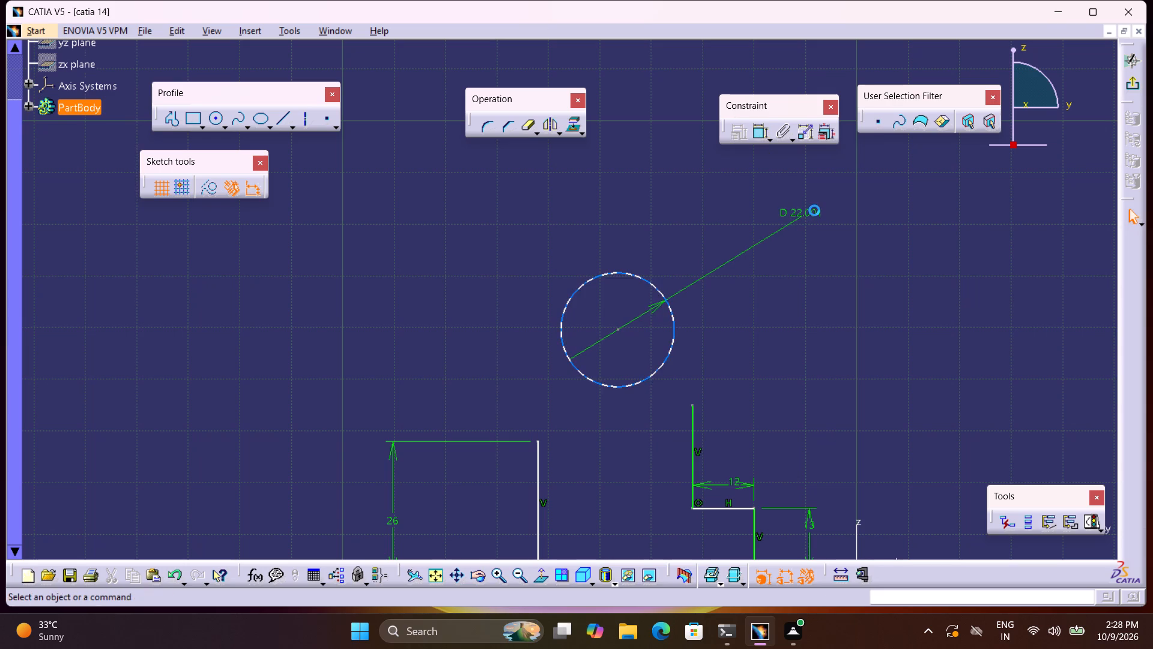
pyautogui.doubleClick(814, 210)
pyautogui.click(924, 495)
pyautogui.click(923, 509)
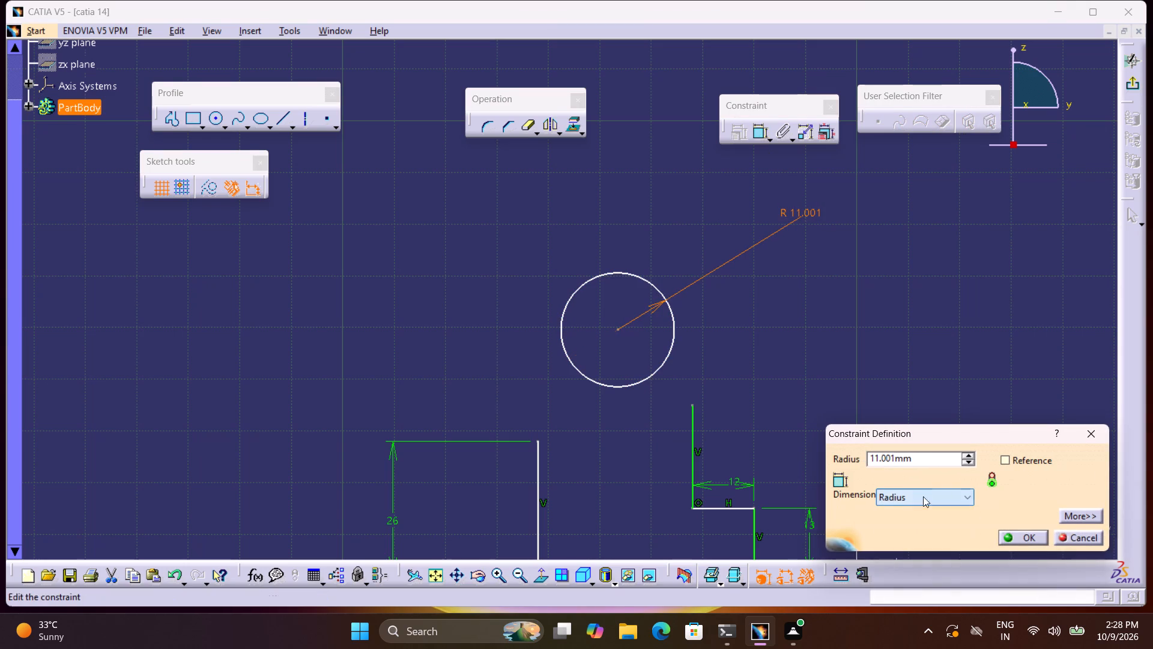
pyautogui.moveTo(925, 451); pyautogui.dragTo(803, 428)
pyautogui.moveTo(917, 461); pyautogui.dragTo(819, 450)
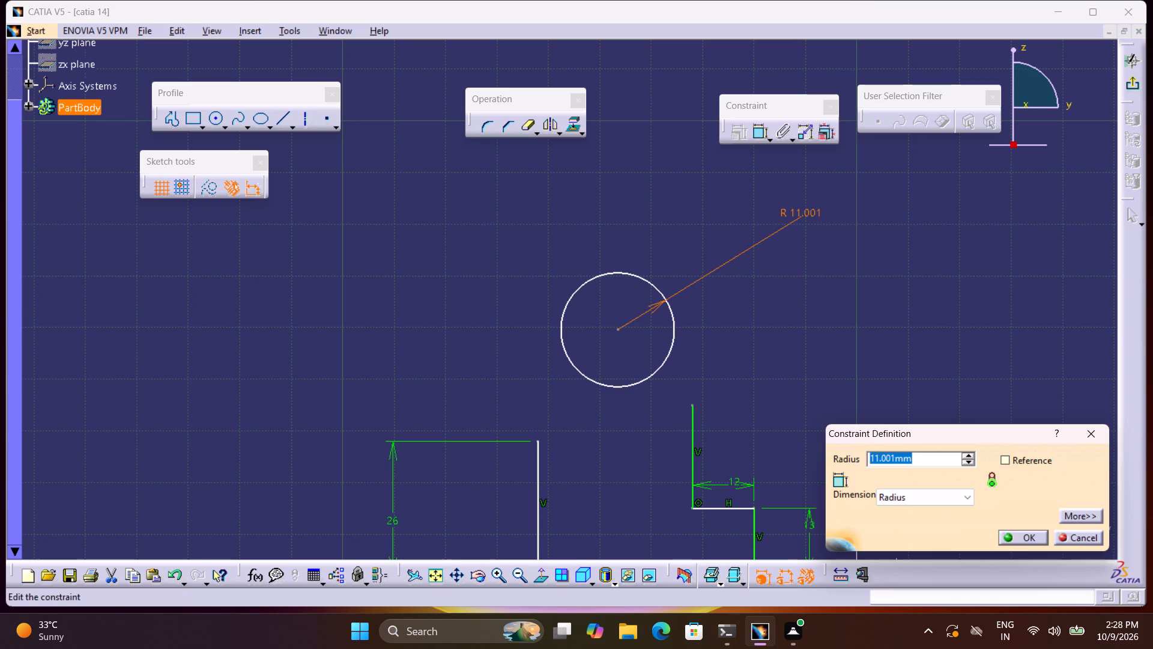
pyautogui.moveTo(819, 450); pyautogui.dragTo(817, 449)
pyautogui.press('2')
pyautogui.press('0')
pyautogui.press('Return')
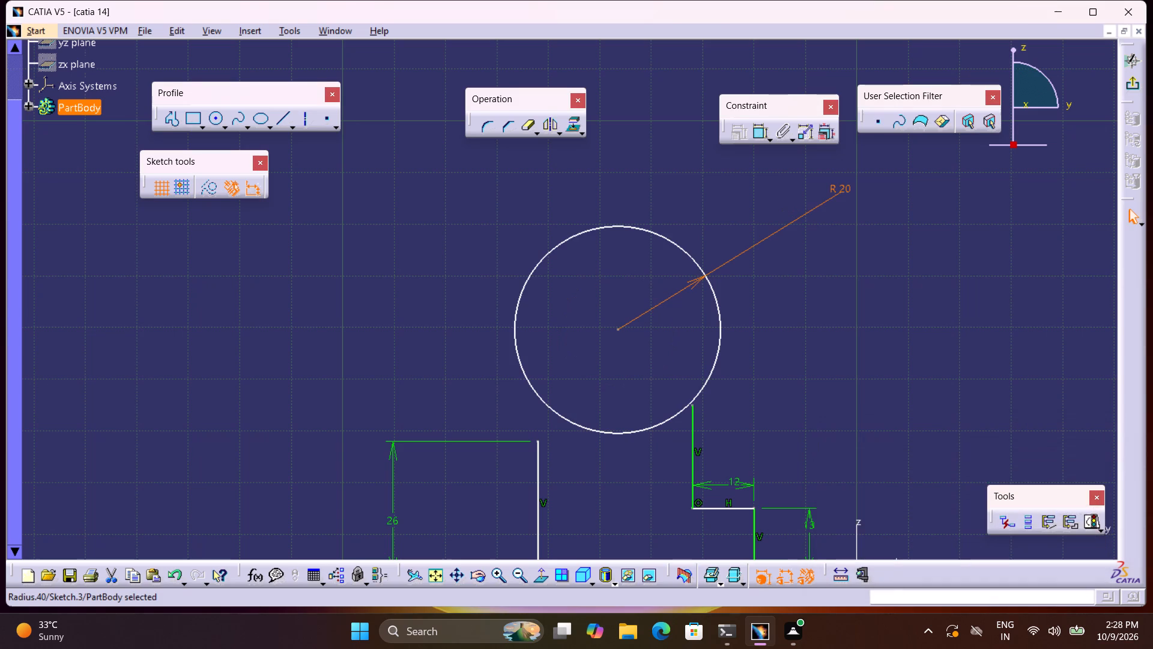
# Move the R 20 circle's centre to about H -50.9 mm, V 55.6 mm and open its point definition.
pyautogui.moveTo(800, 362); pyautogui.dragTo(781, 361, button='middle')
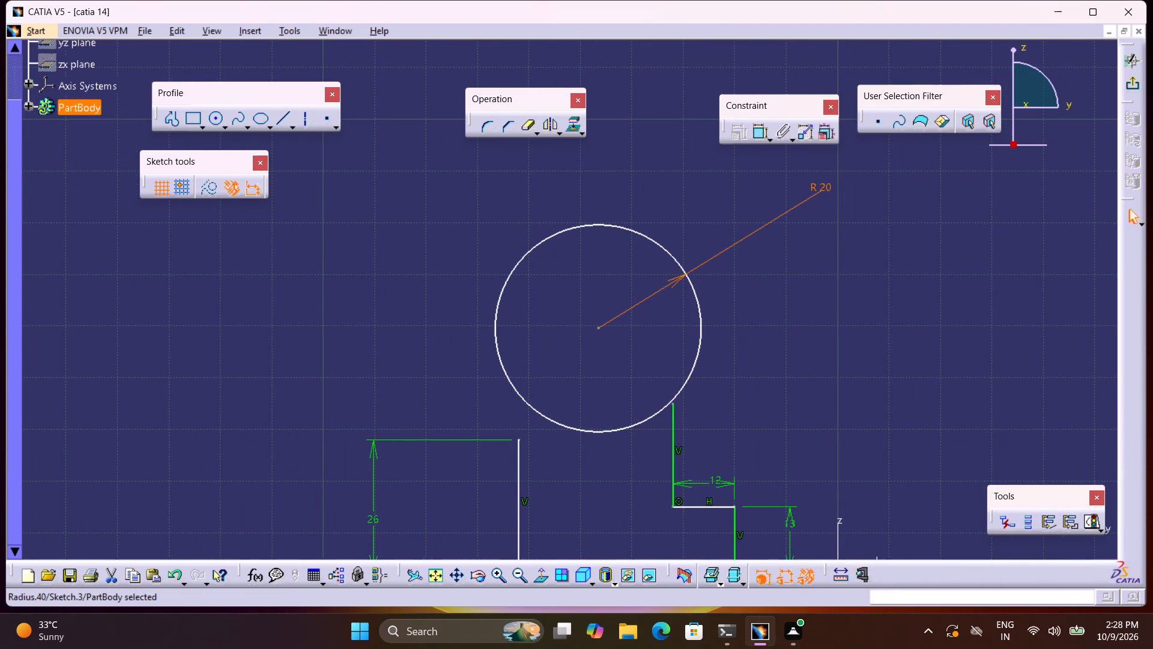
pyautogui.moveTo(598, 326); pyautogui.dragTo(580, 338)
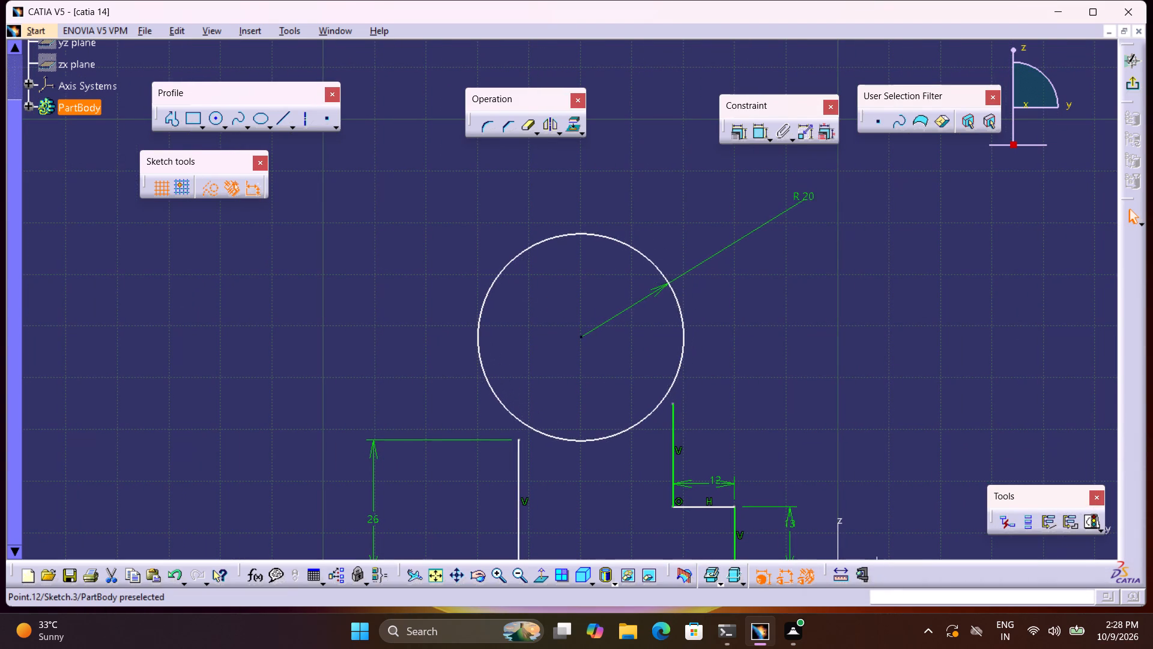
pyautogui.moveTo(580, 338); pyautogui.dragTo(575, 348)
pyautogui.tripleClick(575, 348)
pyautogui.click(577, 349)
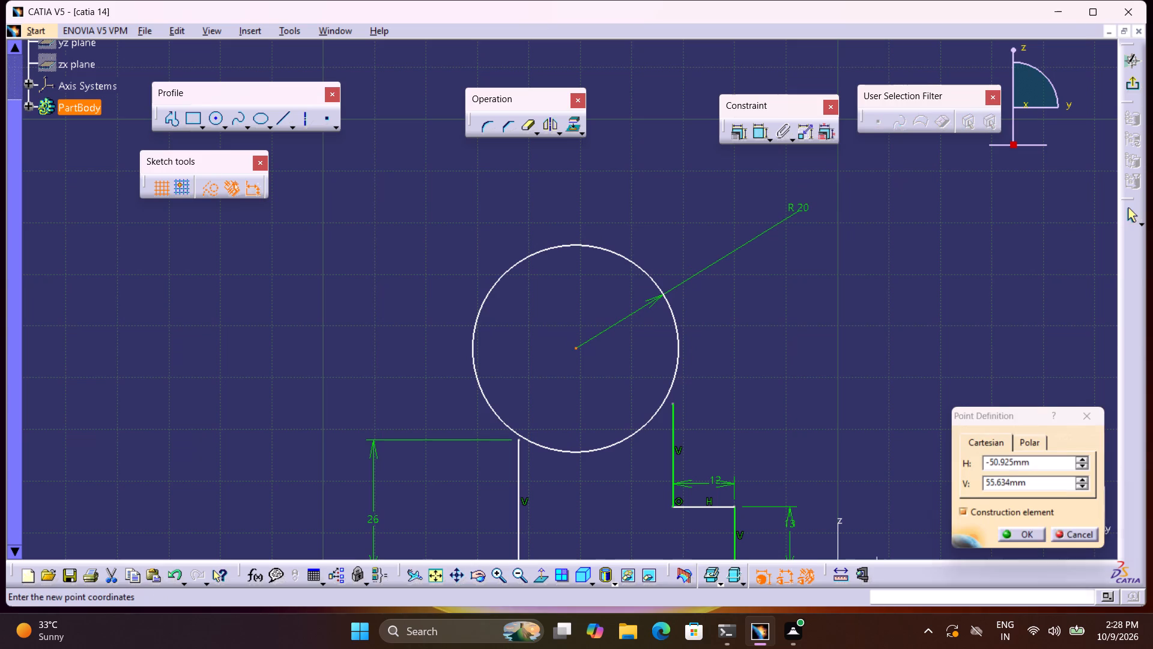
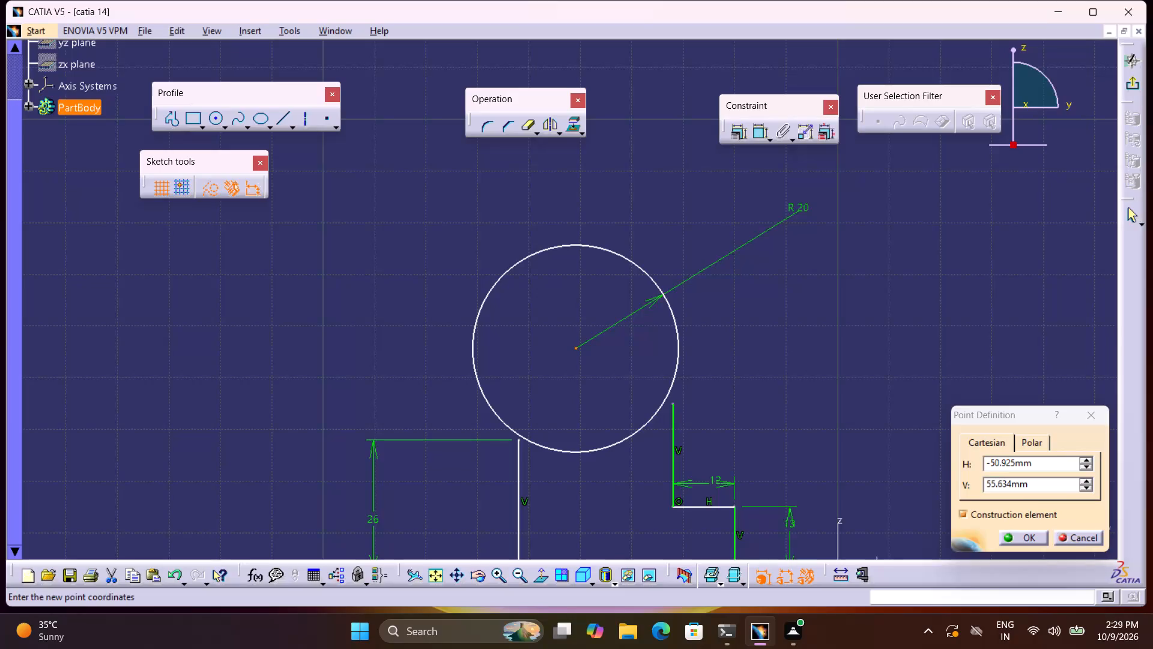
# Close the circle centre's point definition and delete the vertical line rising from the 12 mm horizontal line's free end.
pyautogui.click(674, 415)
pyautogui.click(698, 409)
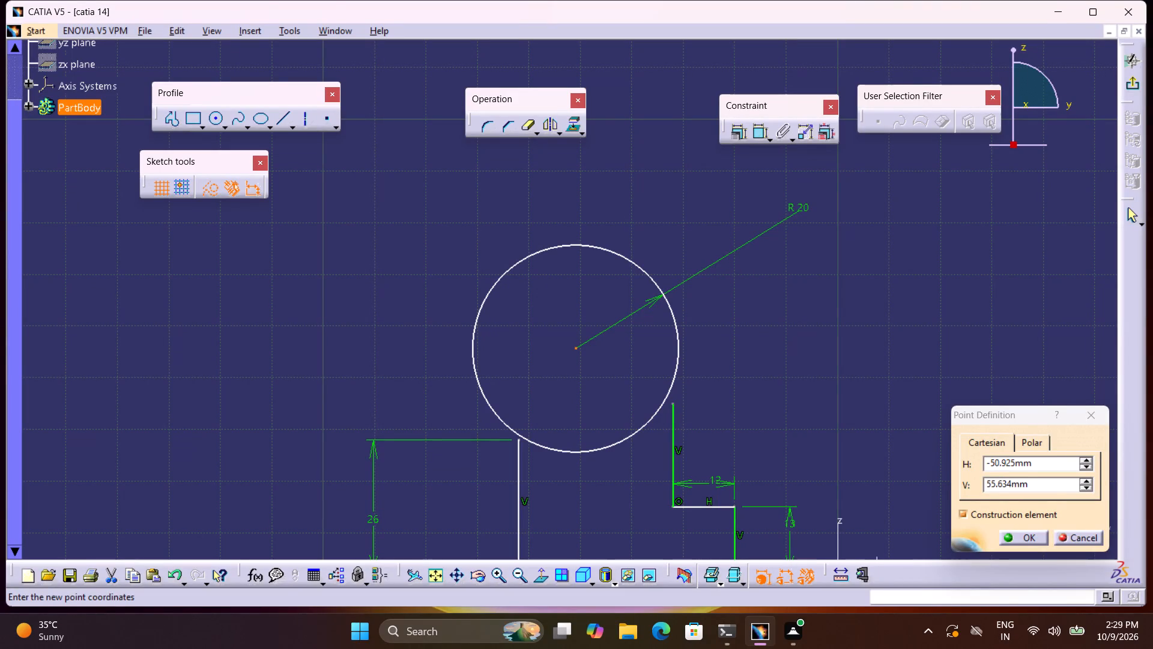
pyautogui.click(694, 412)
pyautogui.click(1059, 541)
pyautogui.click(675, 424)
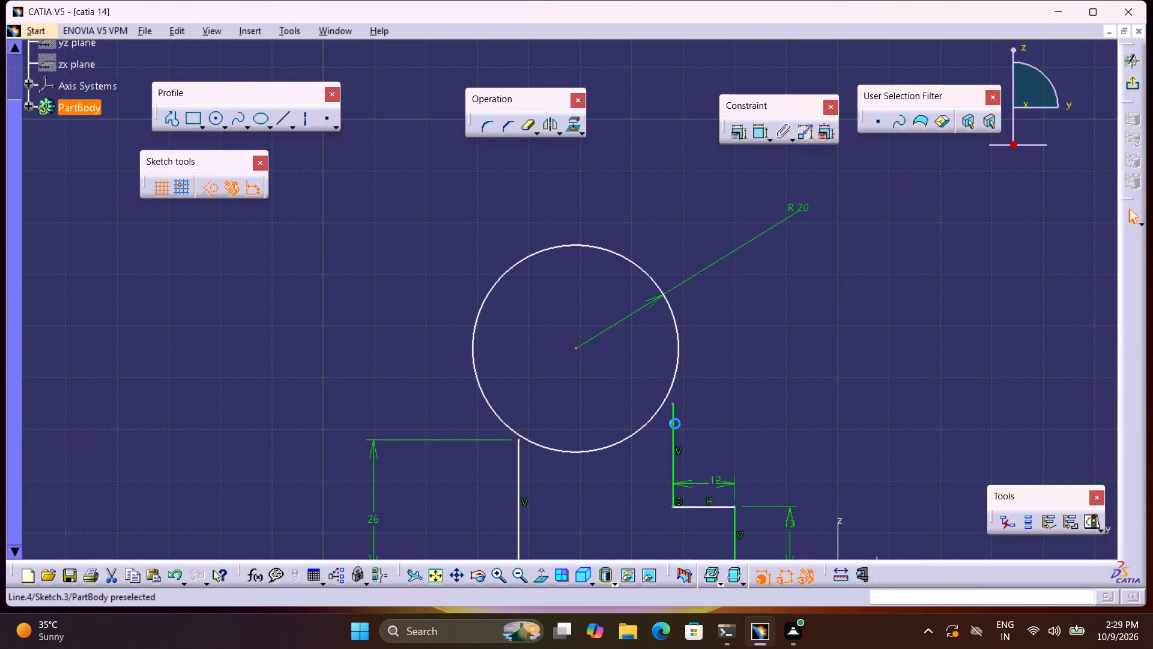
pyautogui.press('Delete')
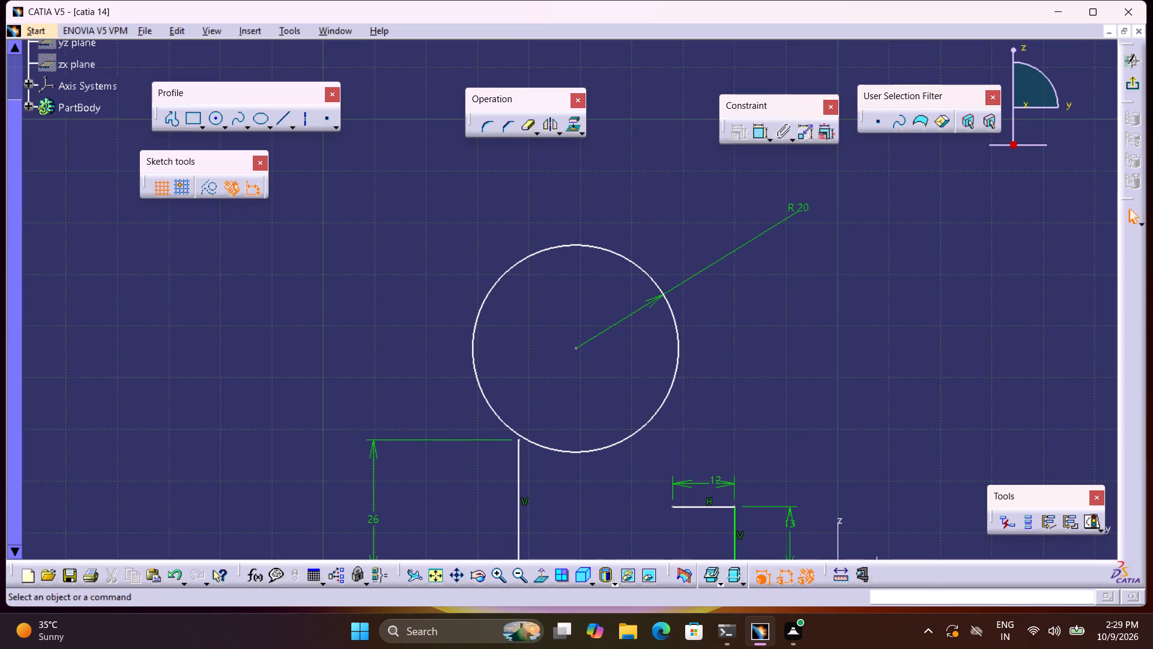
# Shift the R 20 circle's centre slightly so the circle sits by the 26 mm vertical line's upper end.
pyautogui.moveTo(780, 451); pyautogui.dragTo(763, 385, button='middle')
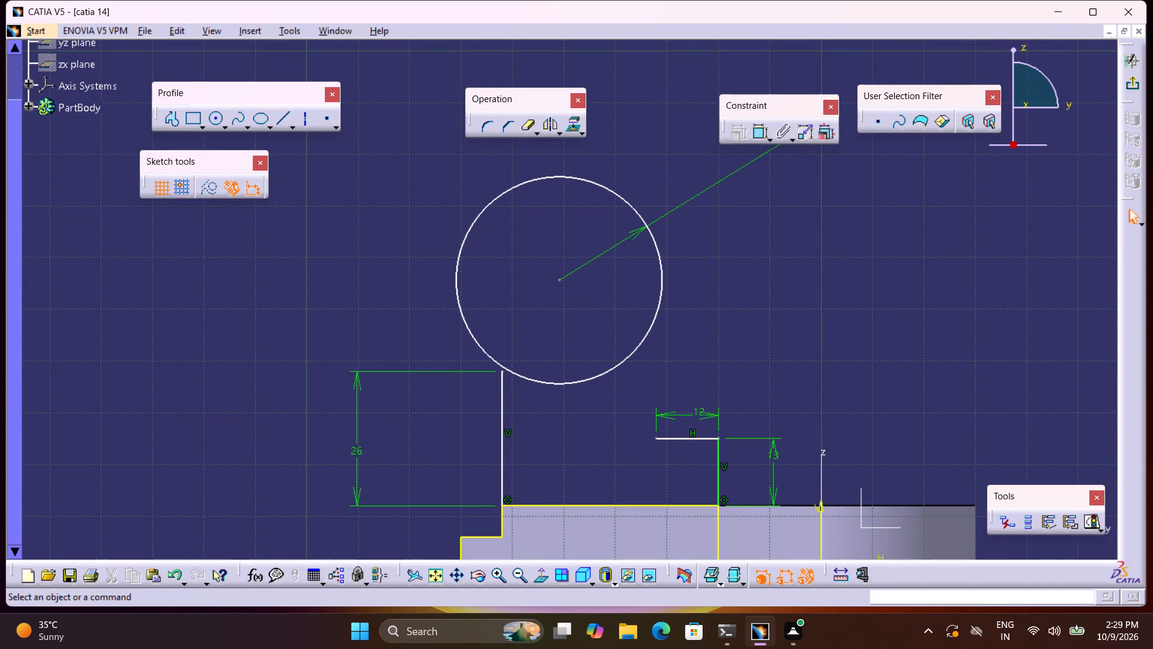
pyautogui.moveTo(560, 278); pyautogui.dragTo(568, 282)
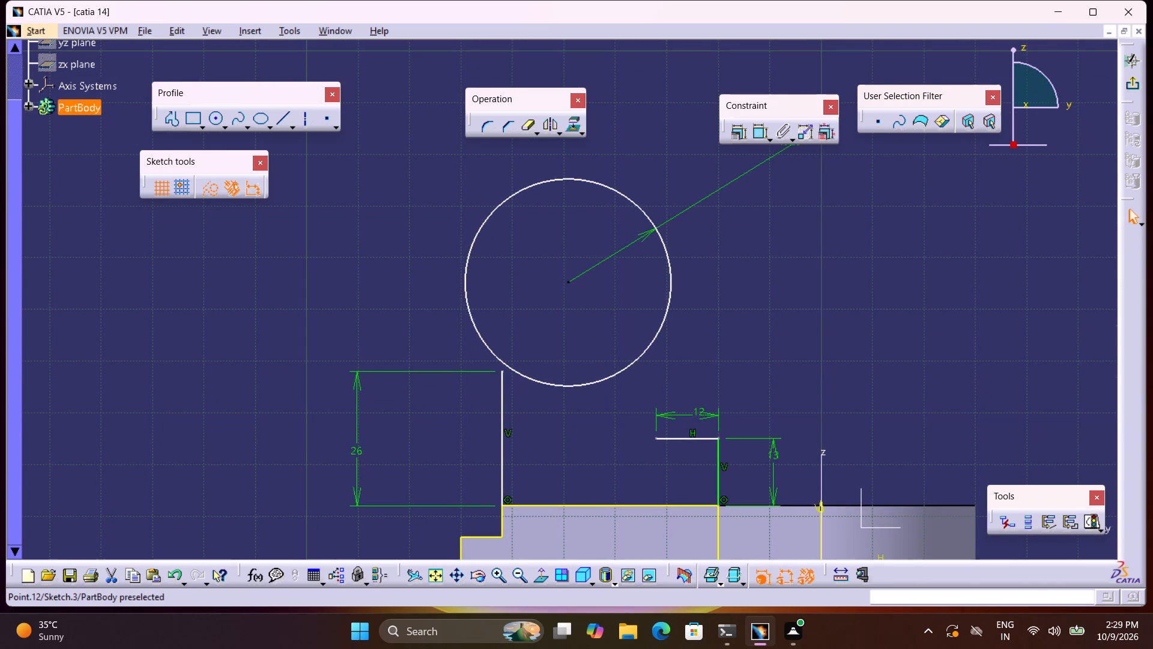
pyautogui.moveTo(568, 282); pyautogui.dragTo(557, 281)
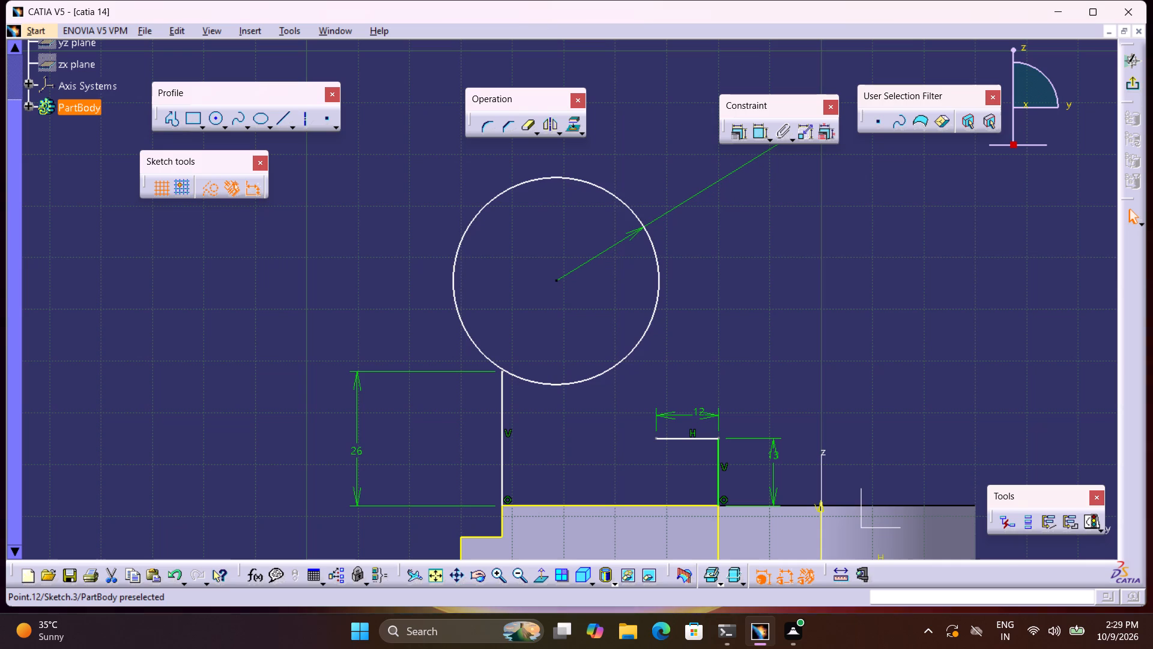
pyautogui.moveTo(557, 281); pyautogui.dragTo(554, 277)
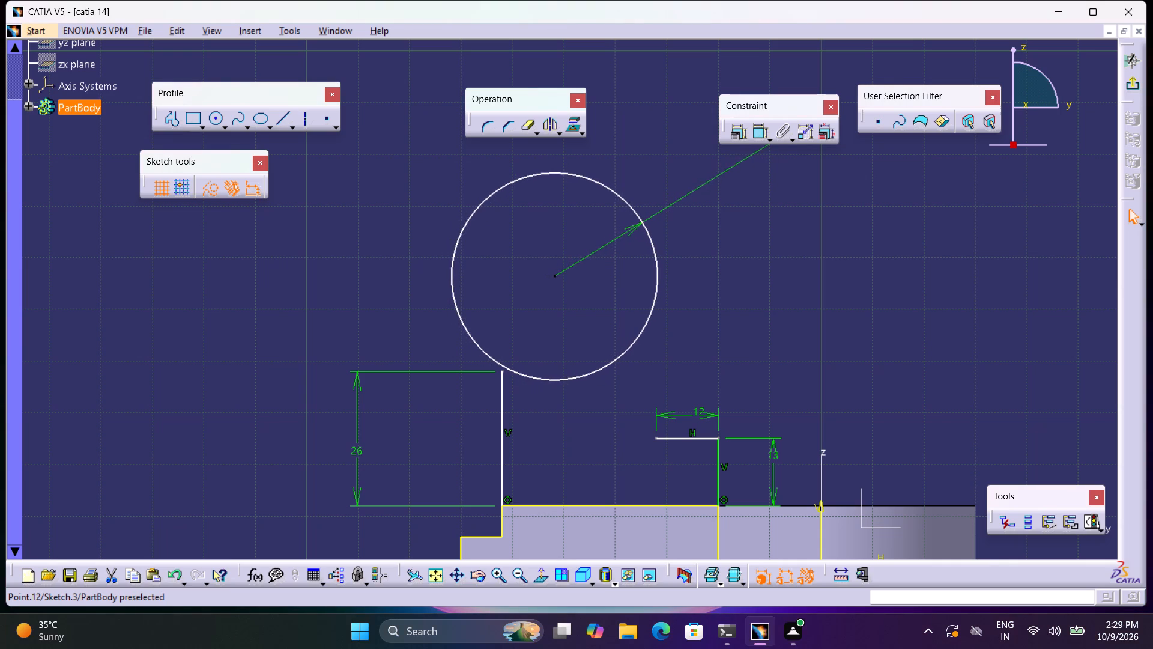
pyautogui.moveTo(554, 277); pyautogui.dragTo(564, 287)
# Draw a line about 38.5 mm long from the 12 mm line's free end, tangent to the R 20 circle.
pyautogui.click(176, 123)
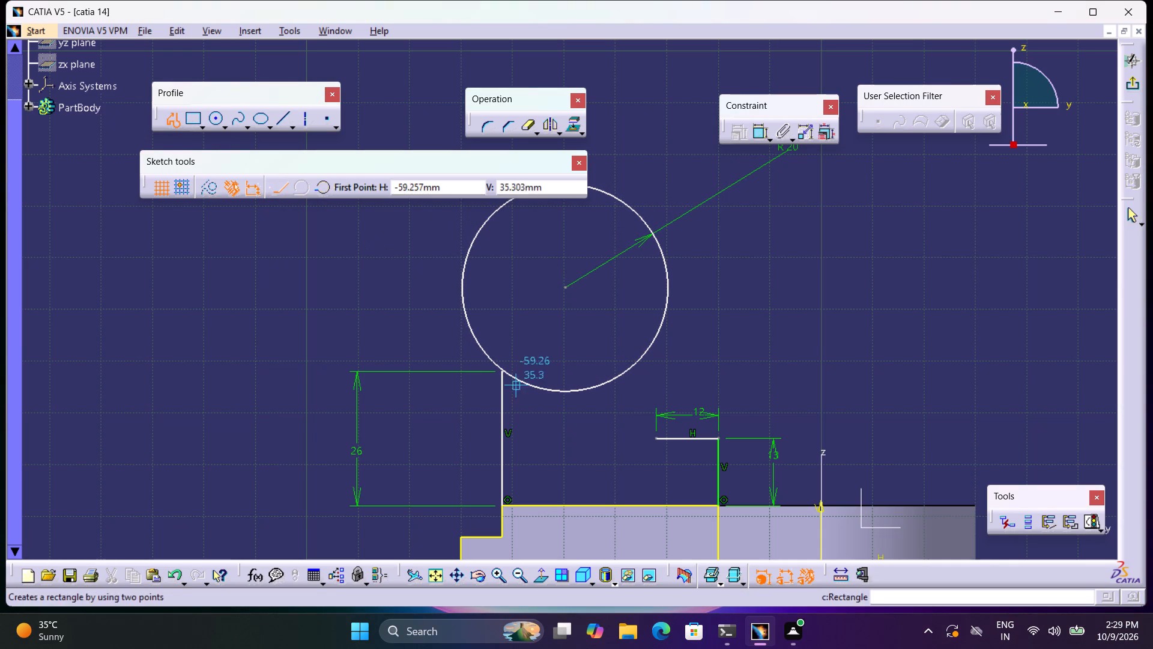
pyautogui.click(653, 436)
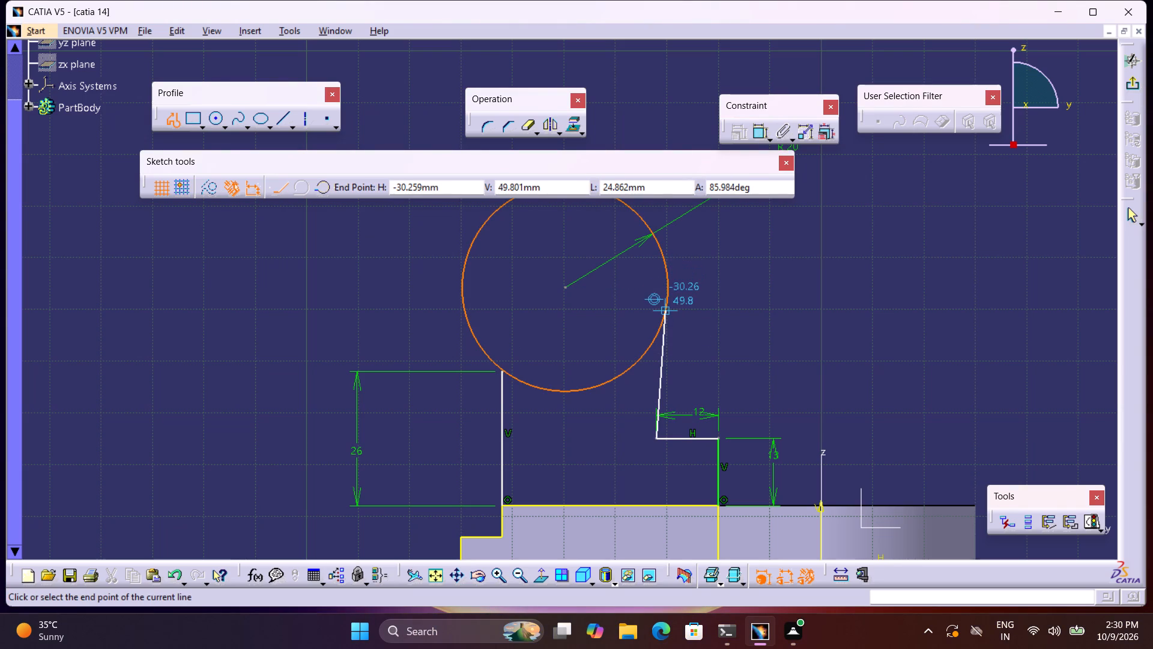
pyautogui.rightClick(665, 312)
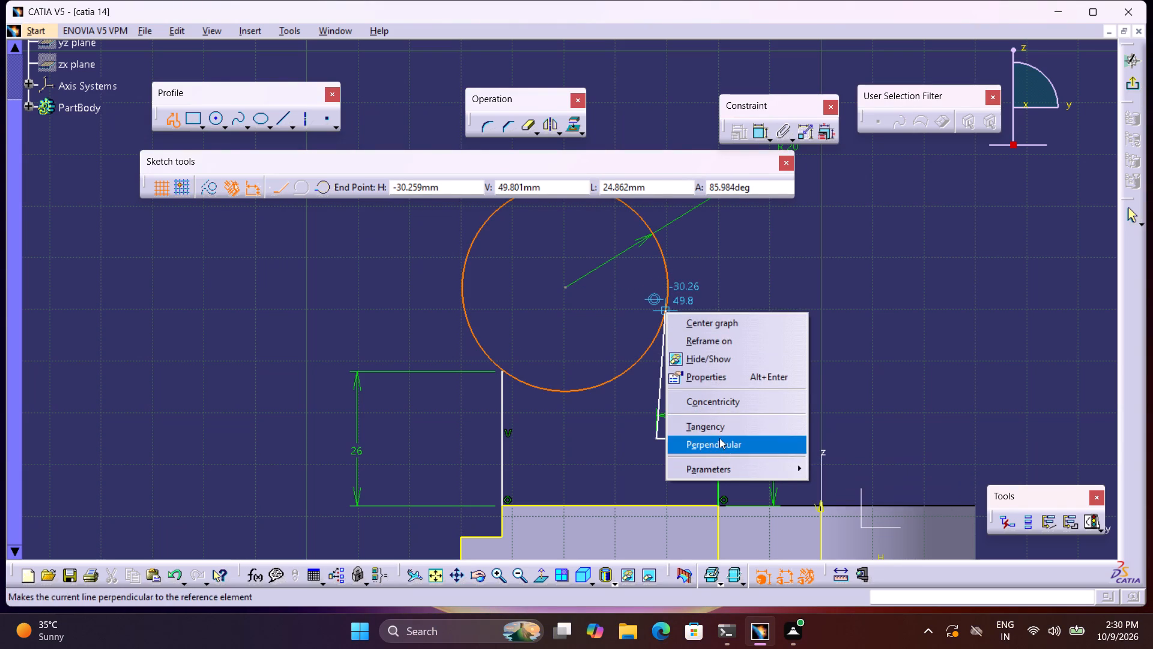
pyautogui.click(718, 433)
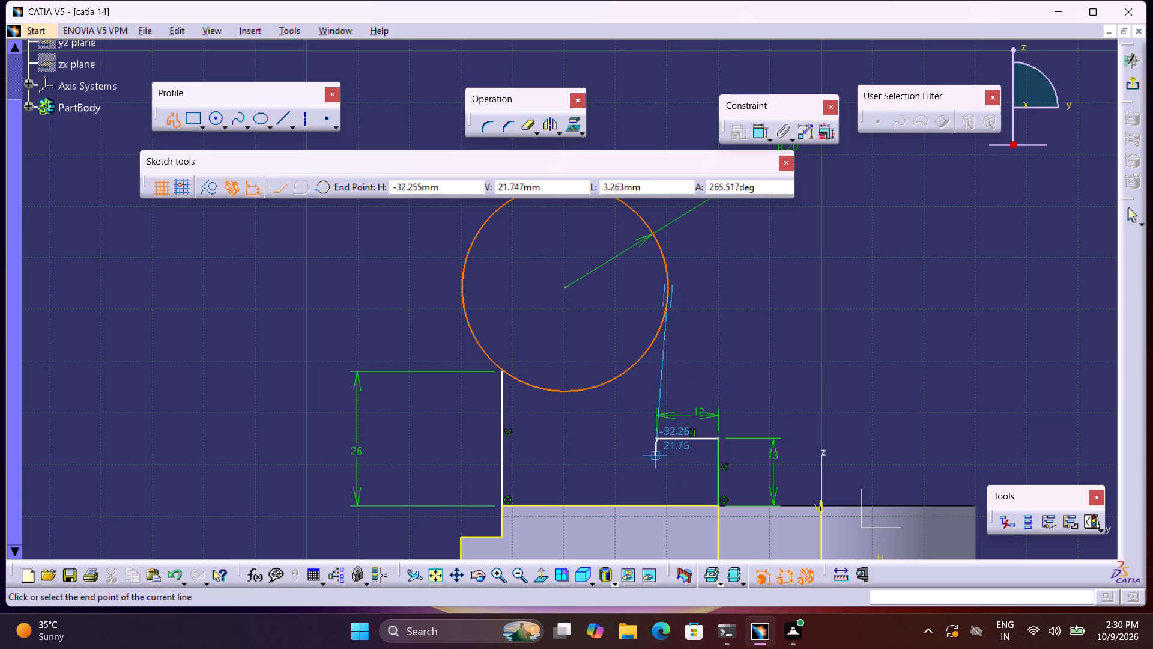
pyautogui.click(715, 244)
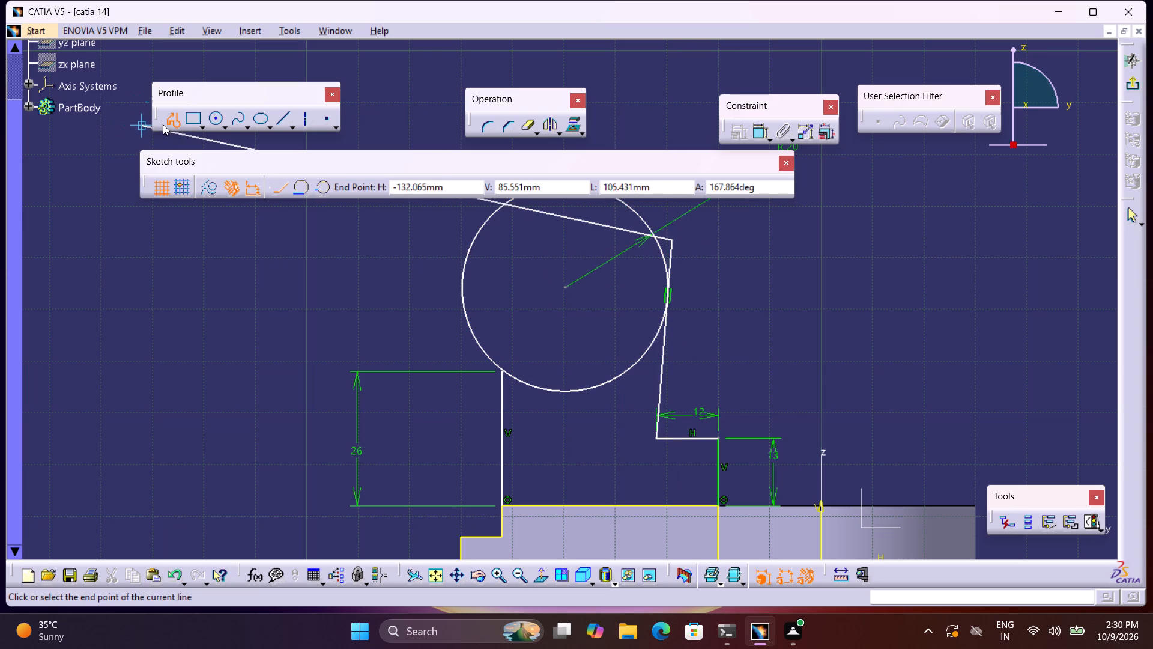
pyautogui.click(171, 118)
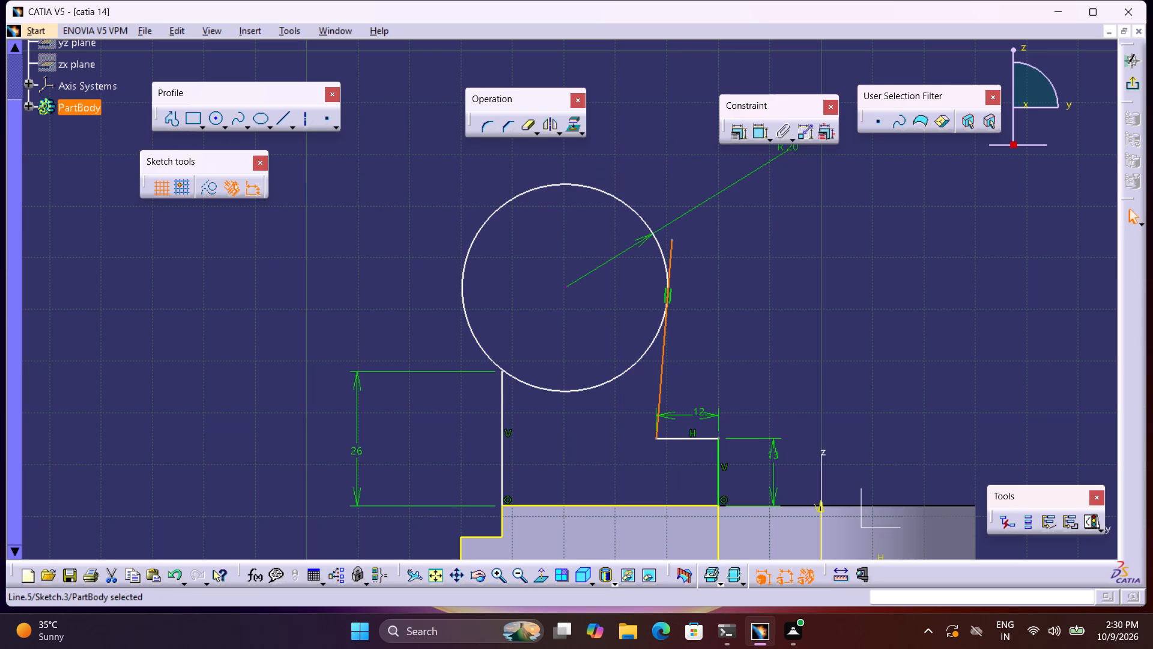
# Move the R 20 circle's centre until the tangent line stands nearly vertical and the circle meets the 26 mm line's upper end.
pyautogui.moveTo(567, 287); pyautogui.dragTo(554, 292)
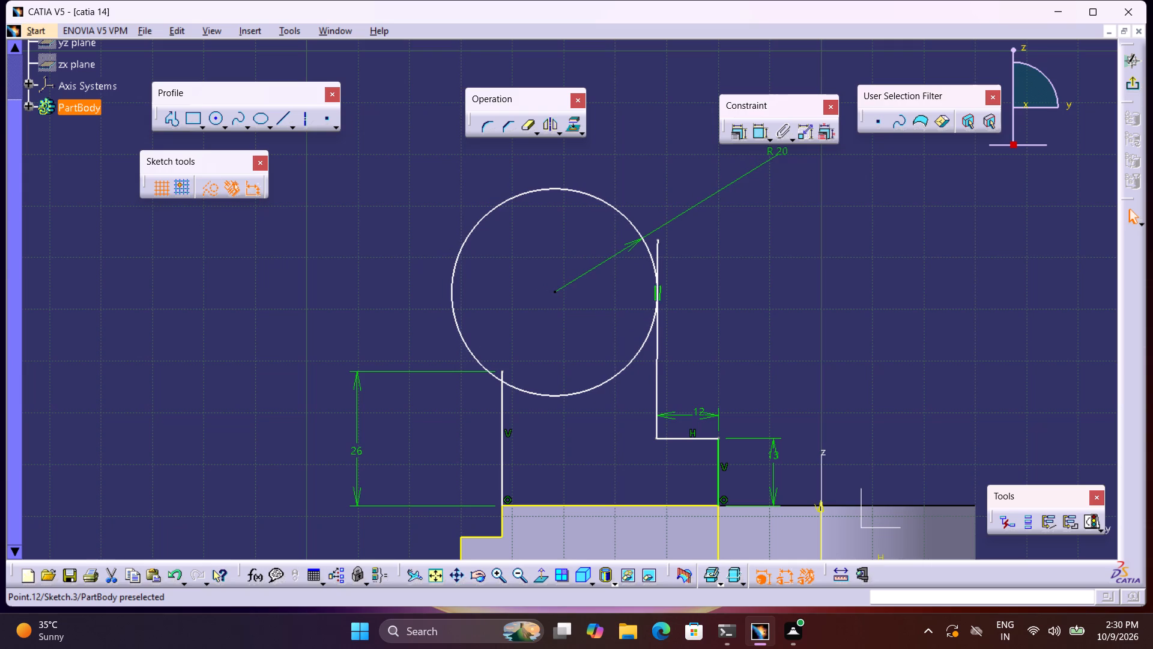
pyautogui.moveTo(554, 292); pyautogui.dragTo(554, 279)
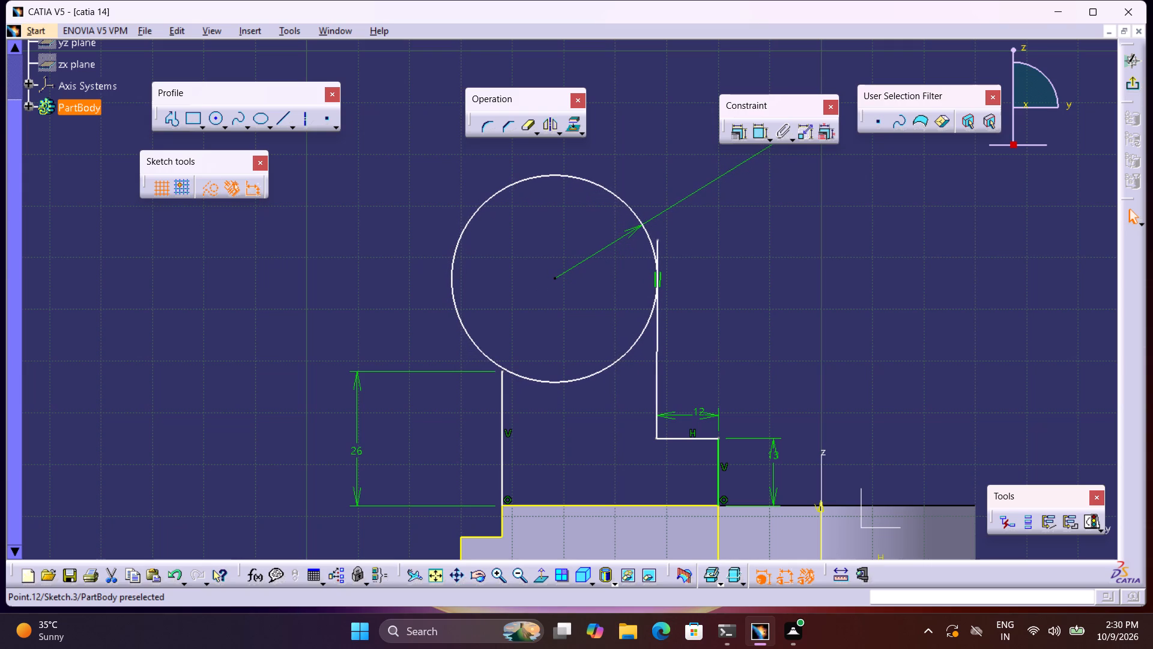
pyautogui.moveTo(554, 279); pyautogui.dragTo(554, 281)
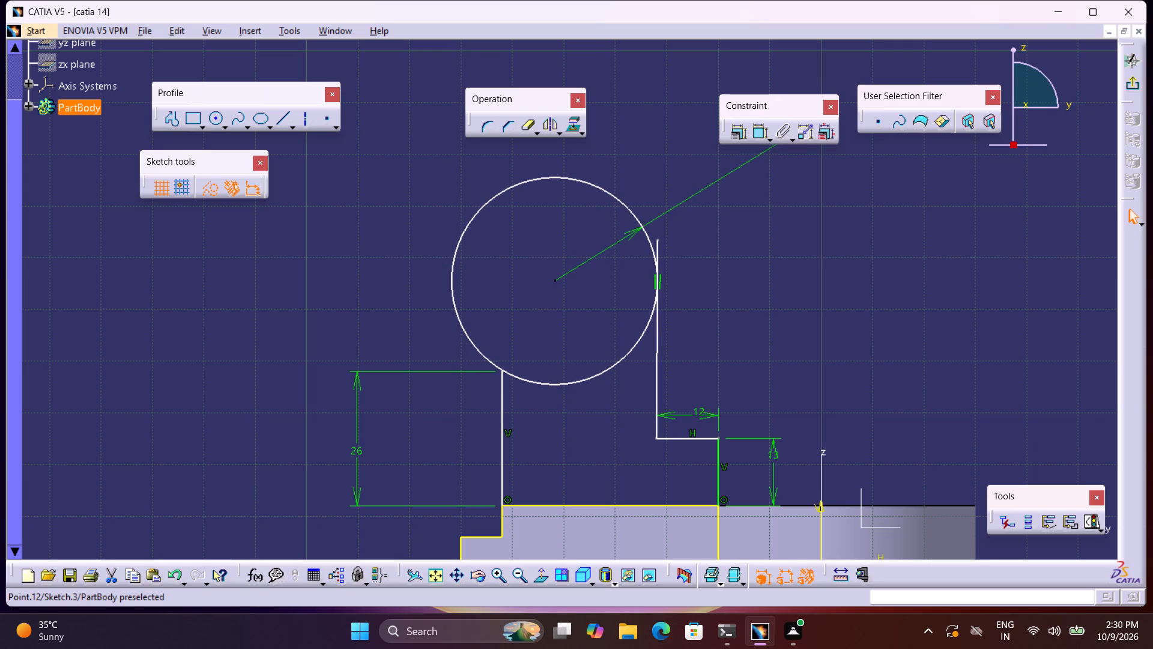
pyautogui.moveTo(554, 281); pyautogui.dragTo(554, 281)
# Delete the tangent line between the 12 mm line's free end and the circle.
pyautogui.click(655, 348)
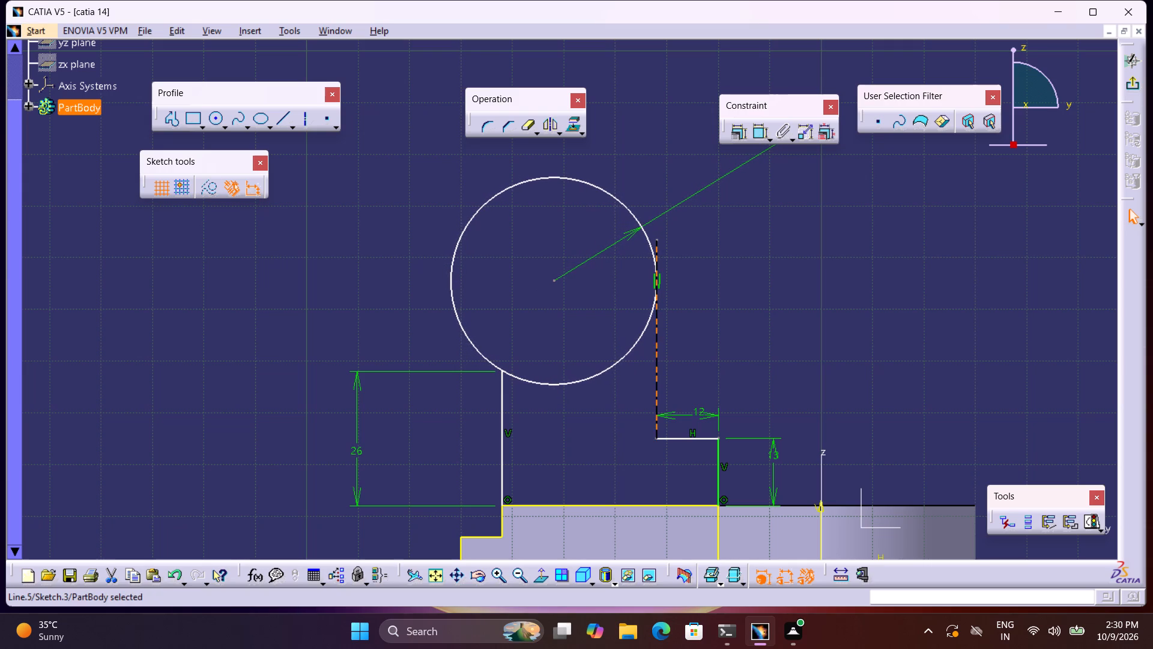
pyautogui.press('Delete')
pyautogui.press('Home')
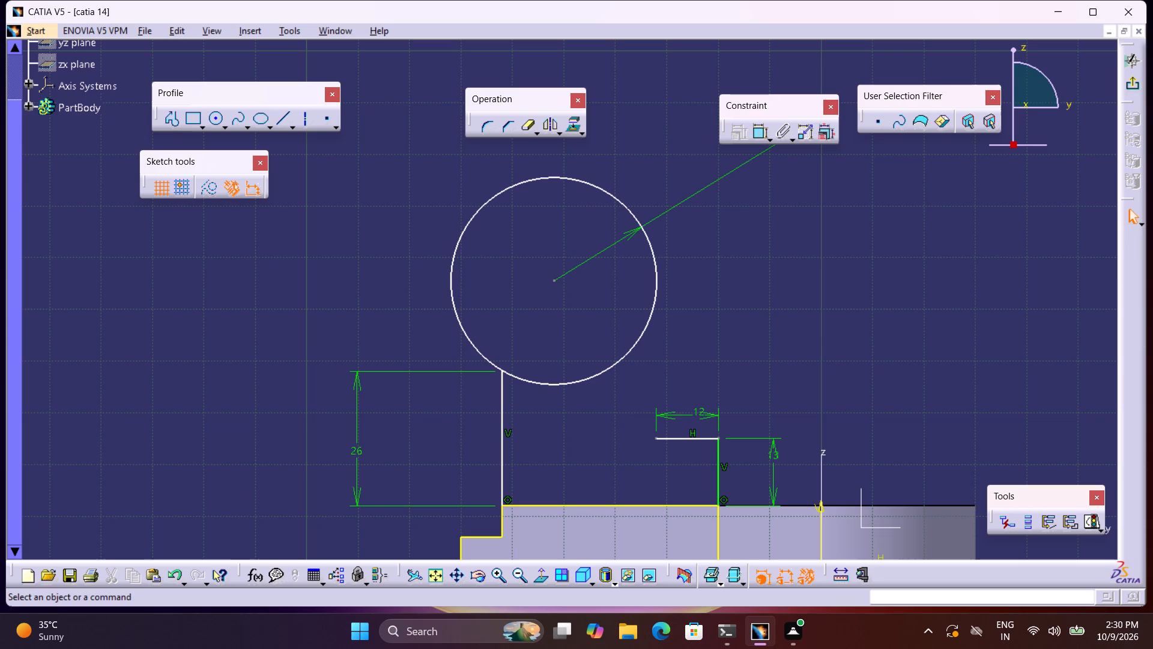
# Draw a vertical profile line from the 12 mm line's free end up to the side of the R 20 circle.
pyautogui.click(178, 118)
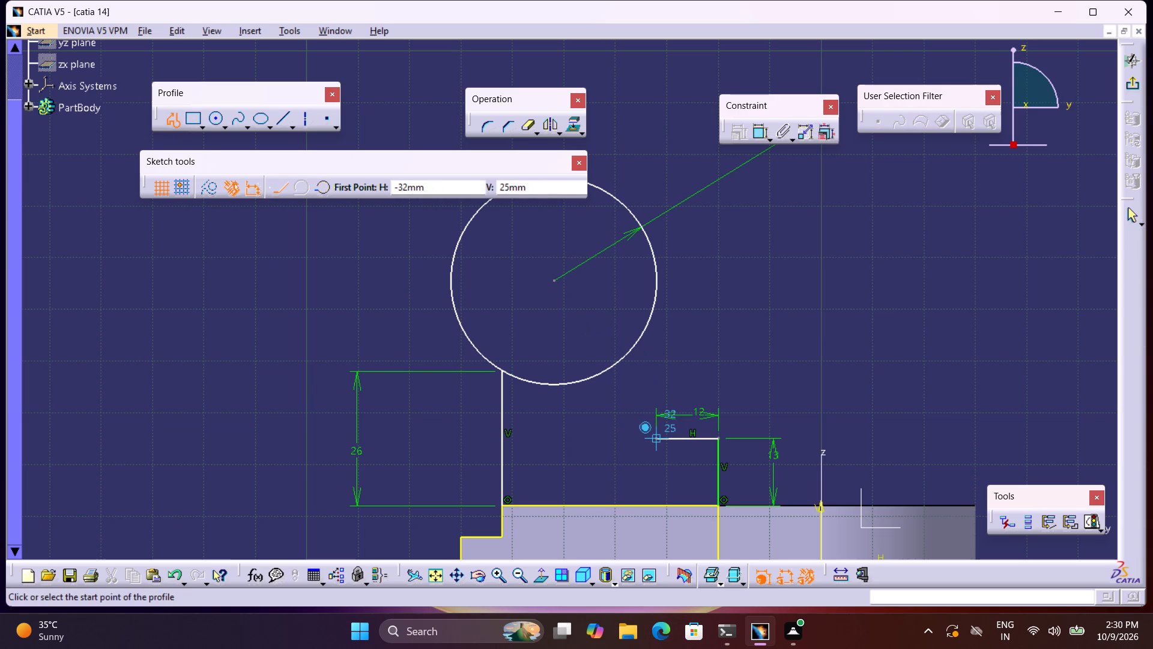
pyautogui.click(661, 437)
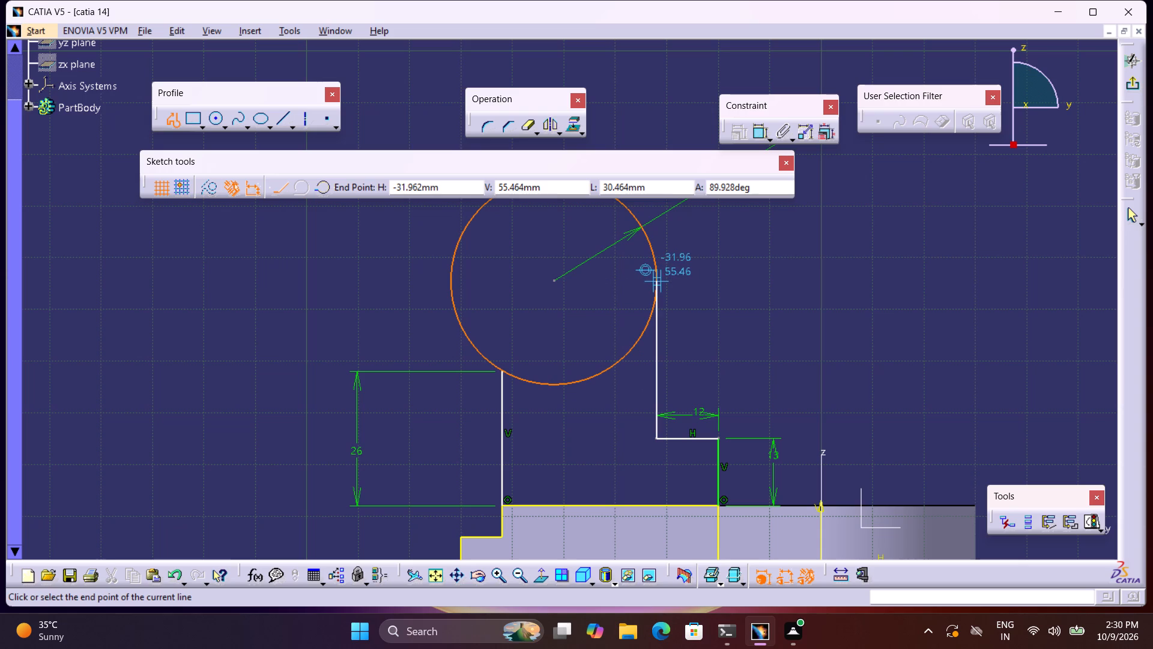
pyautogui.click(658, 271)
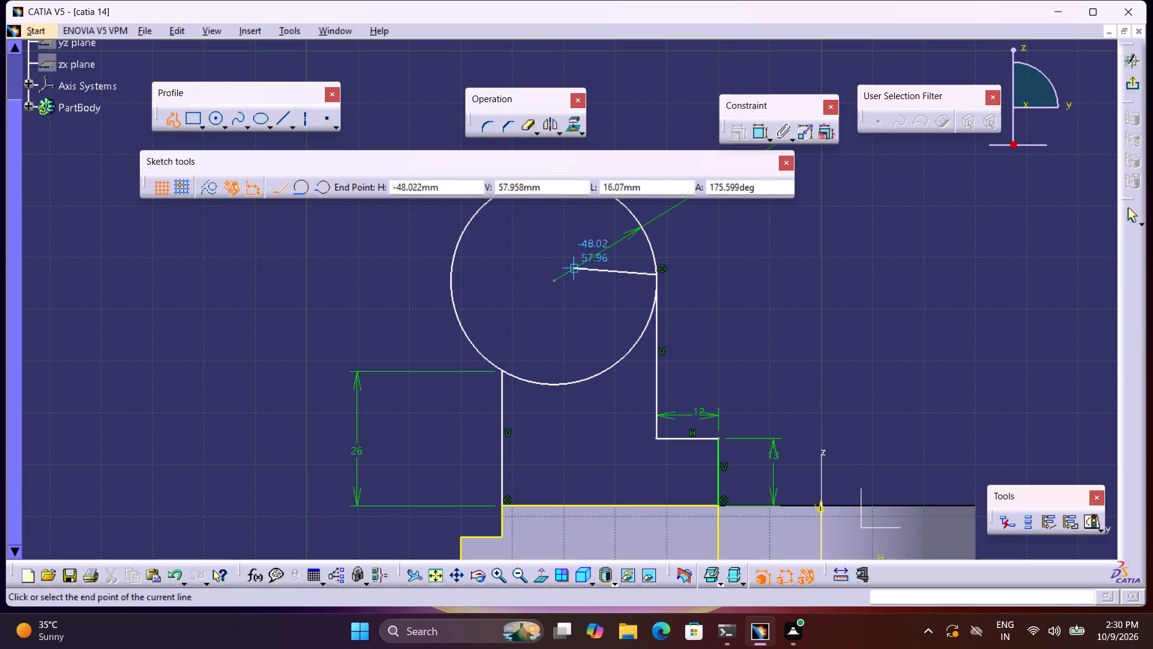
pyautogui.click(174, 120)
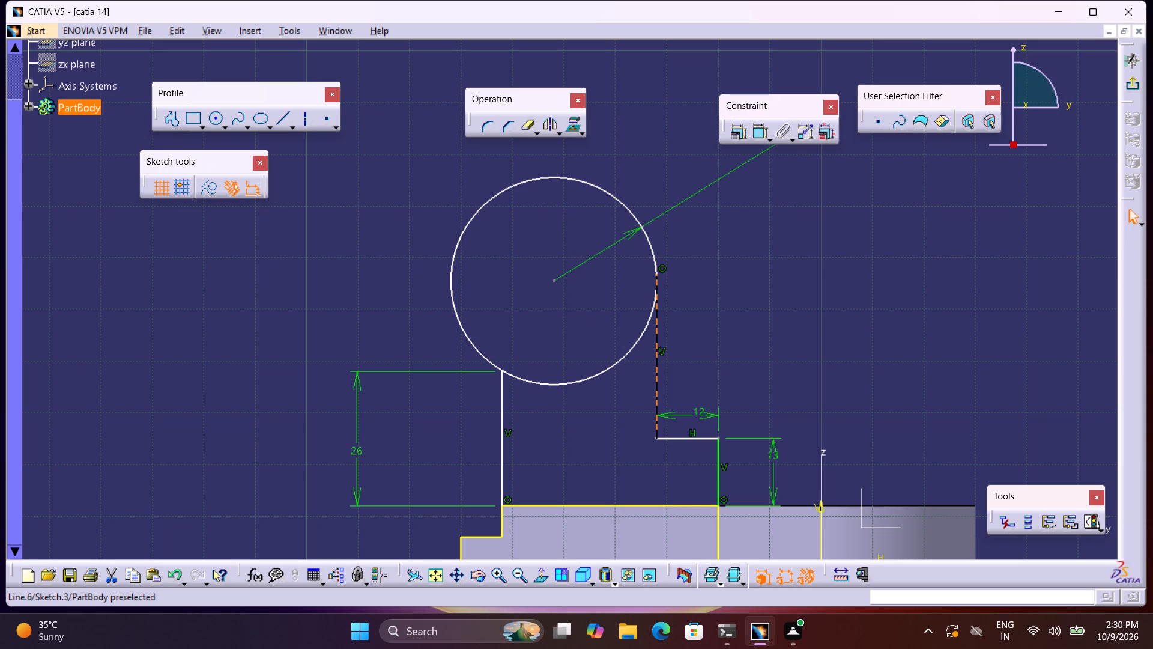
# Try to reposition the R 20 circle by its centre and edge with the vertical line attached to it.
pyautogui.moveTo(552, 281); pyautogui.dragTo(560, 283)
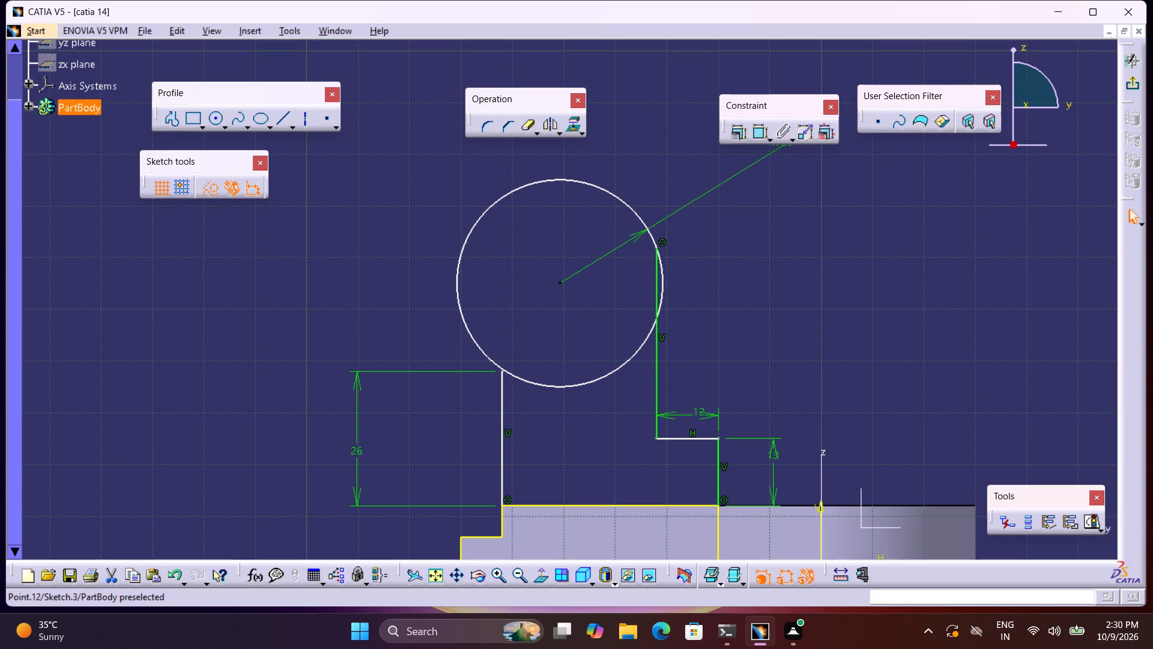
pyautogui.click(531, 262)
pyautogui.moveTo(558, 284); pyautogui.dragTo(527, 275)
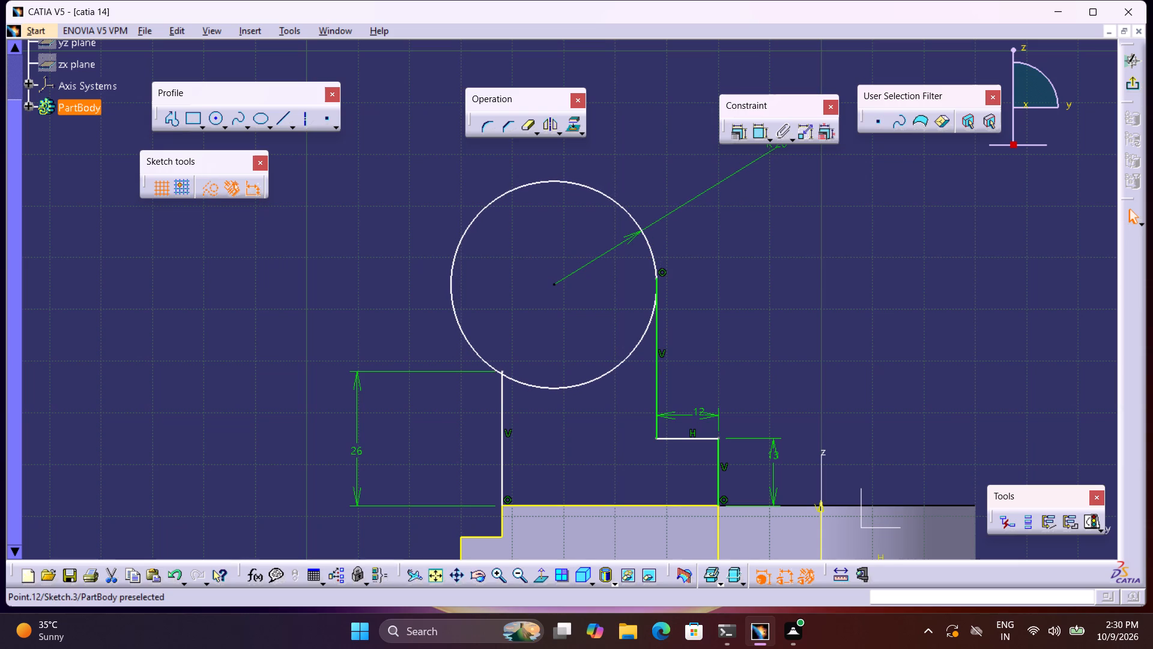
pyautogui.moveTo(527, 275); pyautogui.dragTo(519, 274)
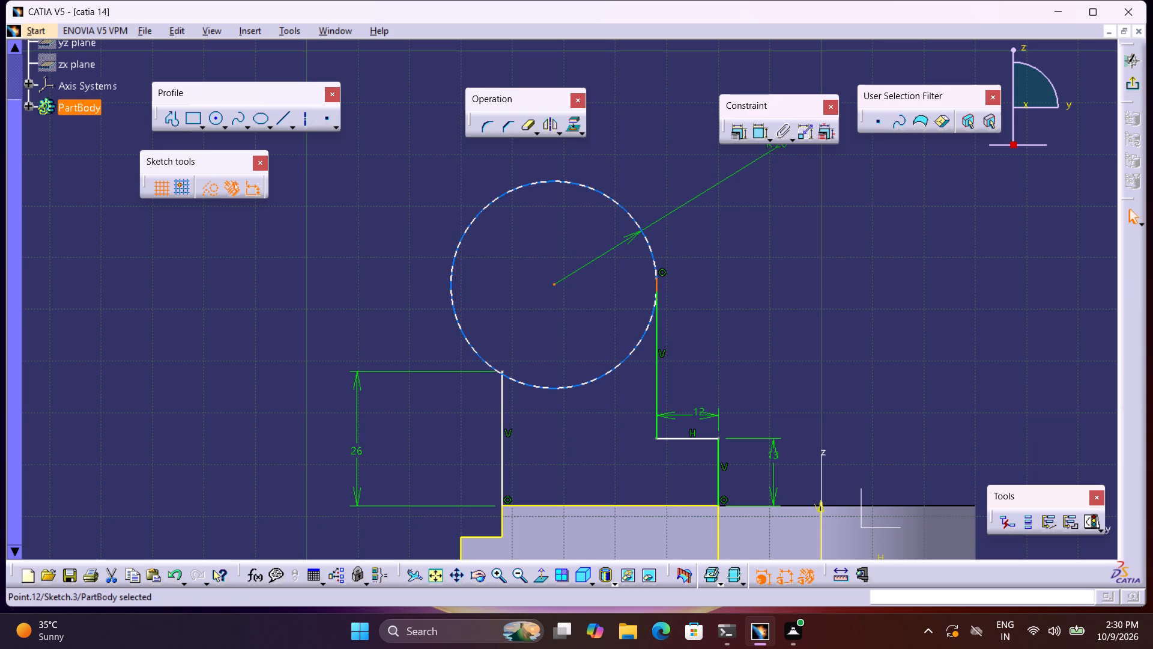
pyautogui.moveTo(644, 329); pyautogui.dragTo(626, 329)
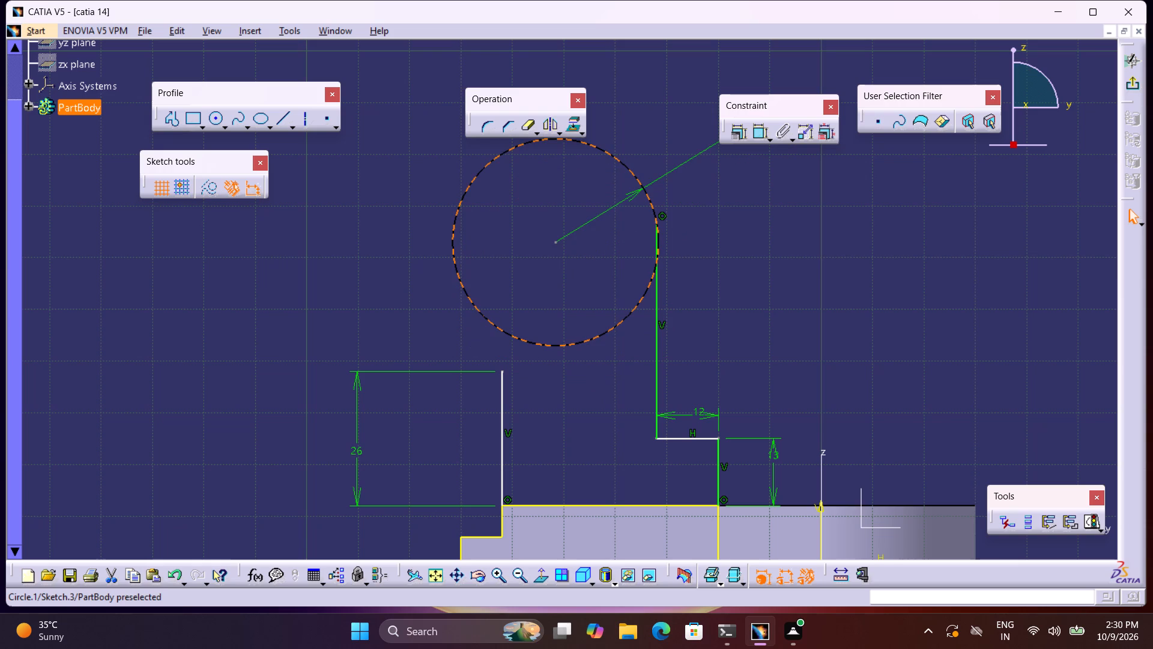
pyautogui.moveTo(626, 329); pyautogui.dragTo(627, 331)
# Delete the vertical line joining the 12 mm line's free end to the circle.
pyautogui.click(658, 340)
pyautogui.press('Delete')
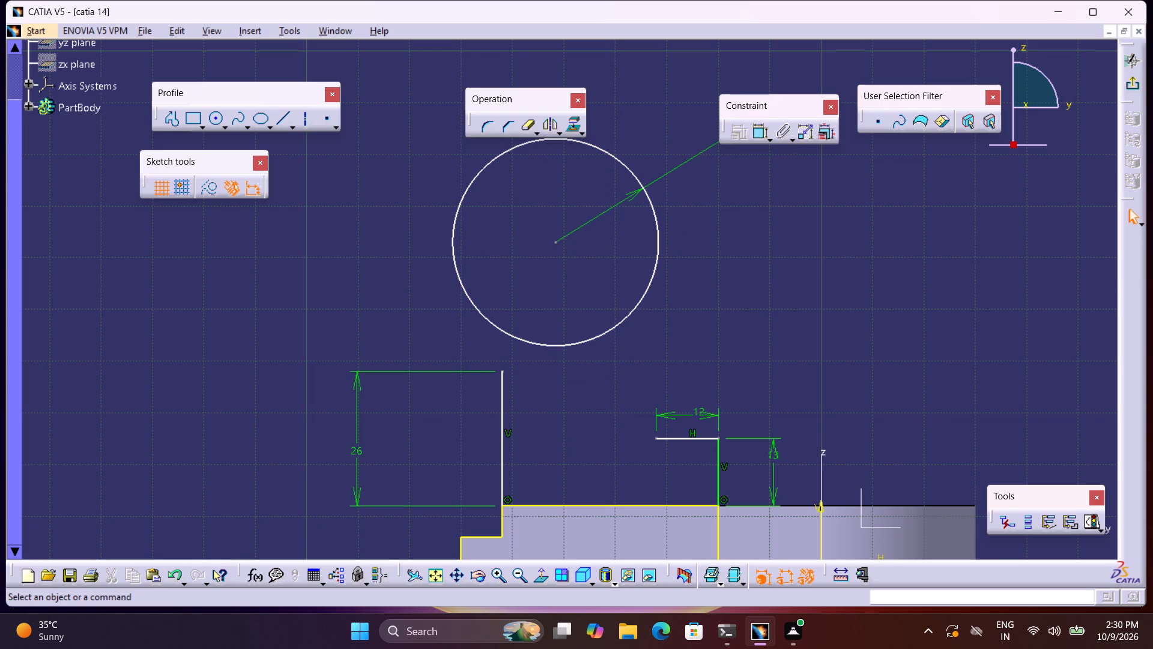
# Move the R 20 circle to just above the 26 mm vertical line, clear of the other profile lines.
pyautogui.moveTo(559, 344); pyautogui.dragTo(534, 358)
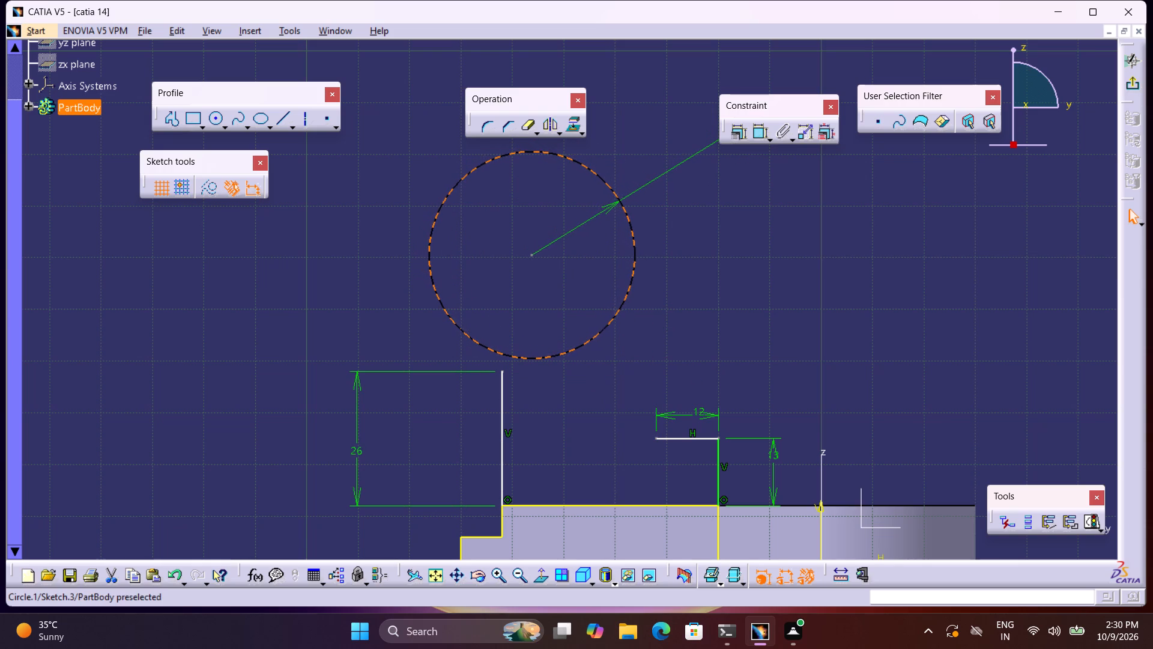
# Draw a vertical line about 34 mm long upward from the 12 mm line's free end, not touching the circle.
pyautogui.click(173, 127)
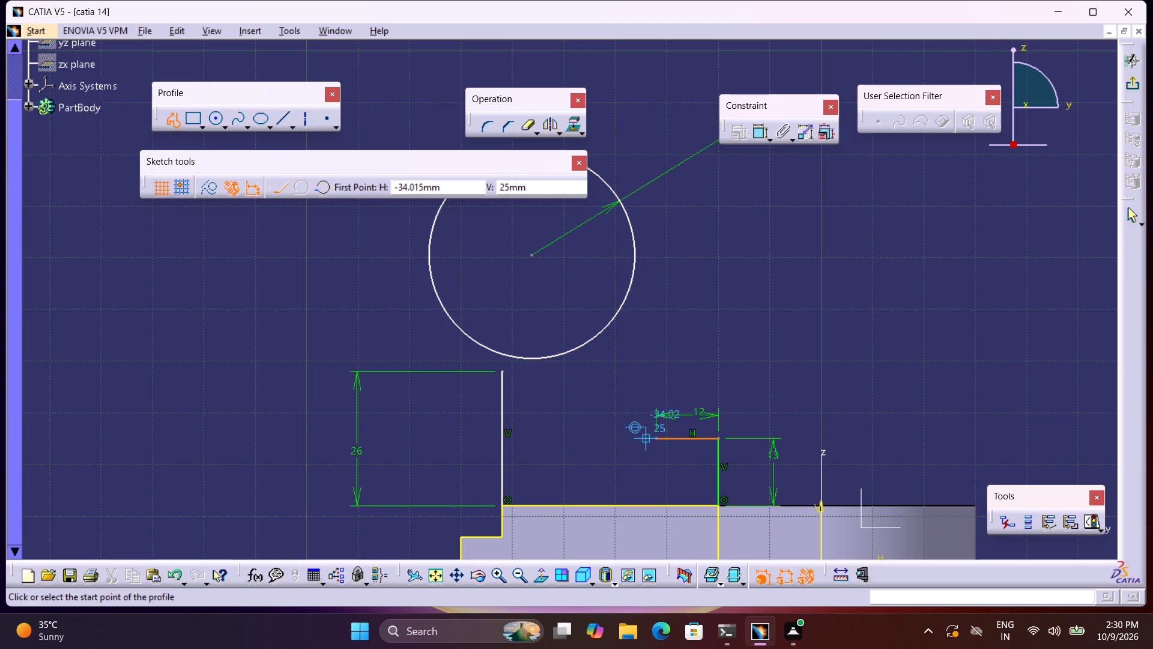
pyautogui.click(657, 437)
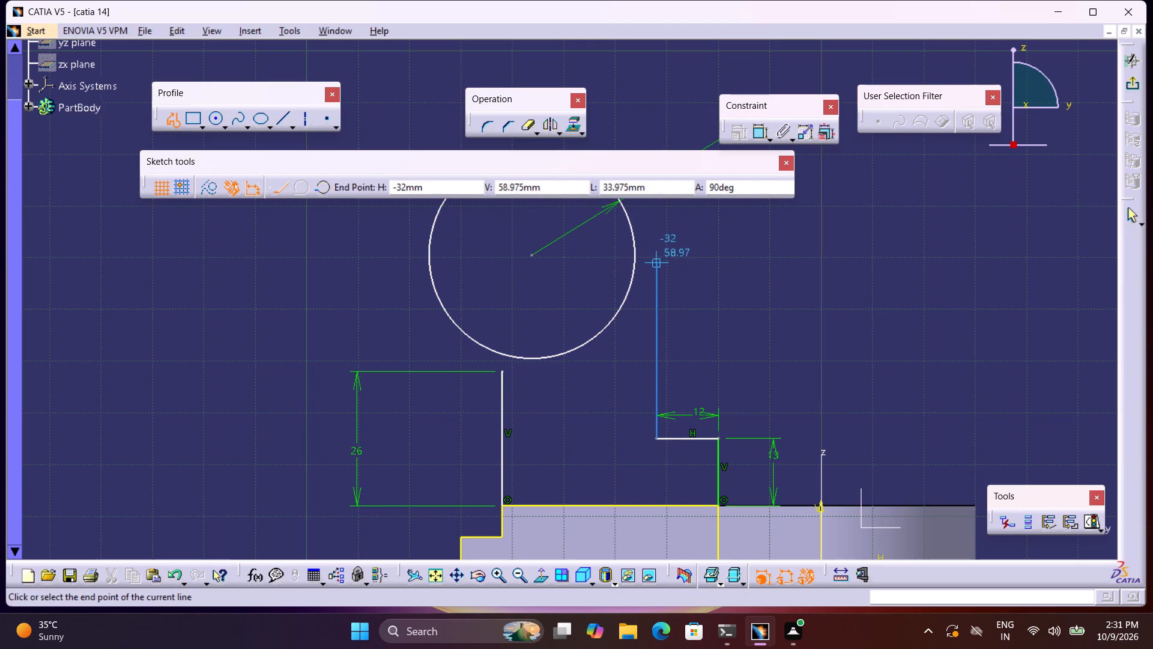
pyautogui.click(658, 265)
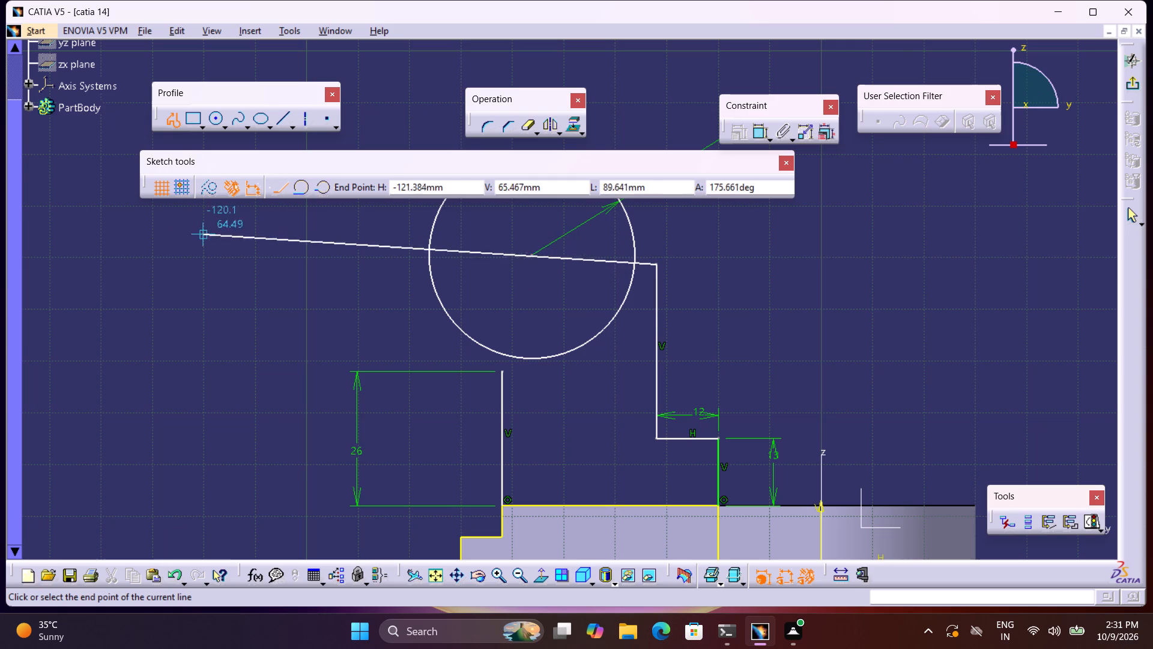
pyautogui.click(169, 126)
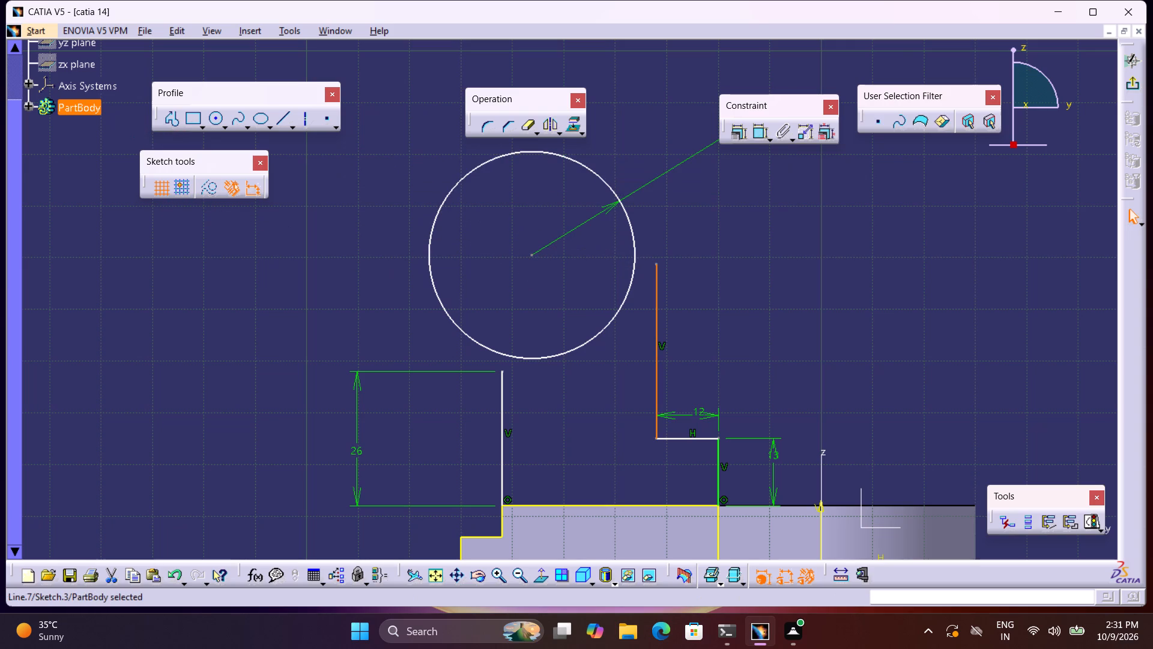
# Make the R 20 circle tangent to the vertical line rising from the 12 mm line.
pyautogui.click(633, 275)
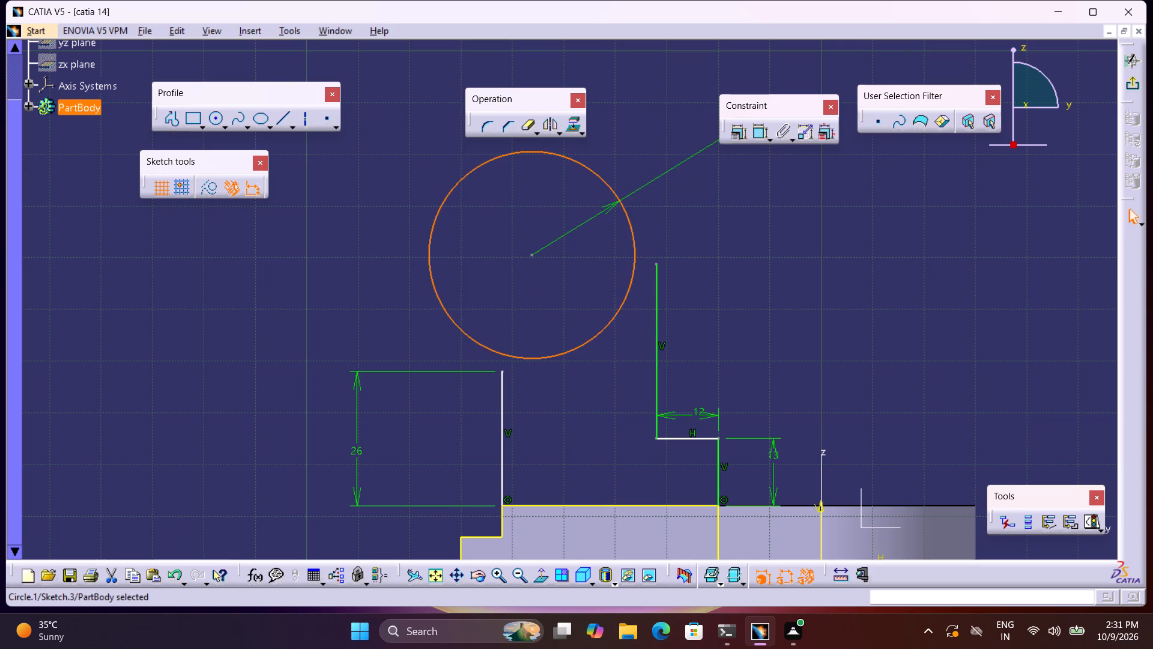
pyautogui.click(754, 125)
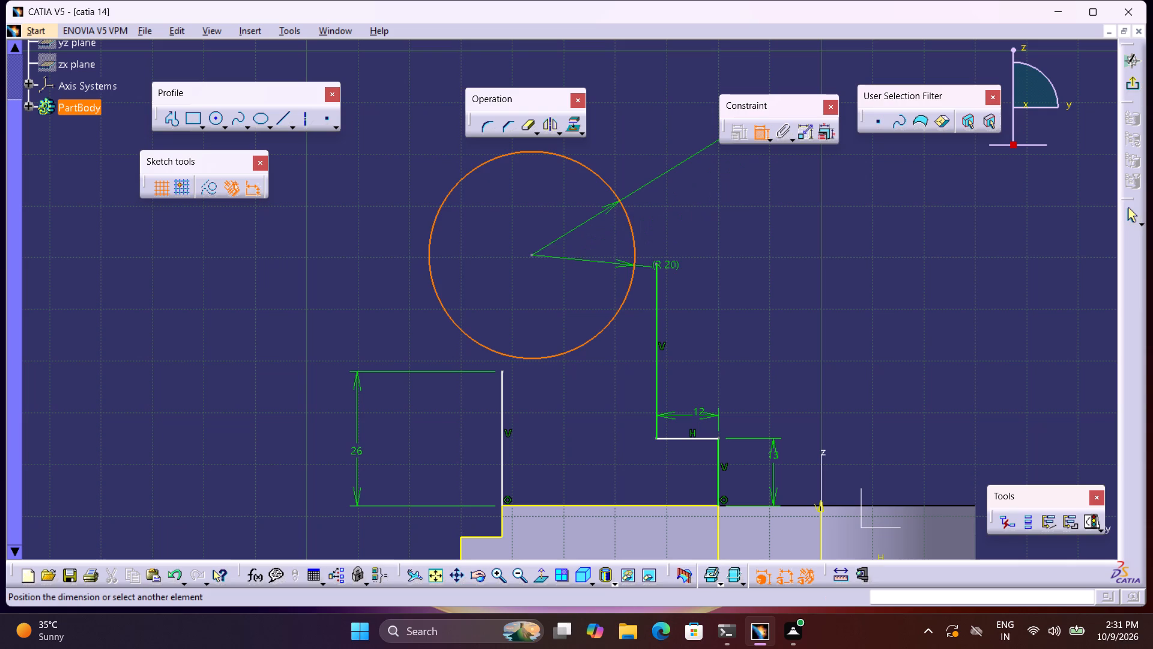
pyautogui.click(655, 274)
pyautogui.rightClick(654, 273)
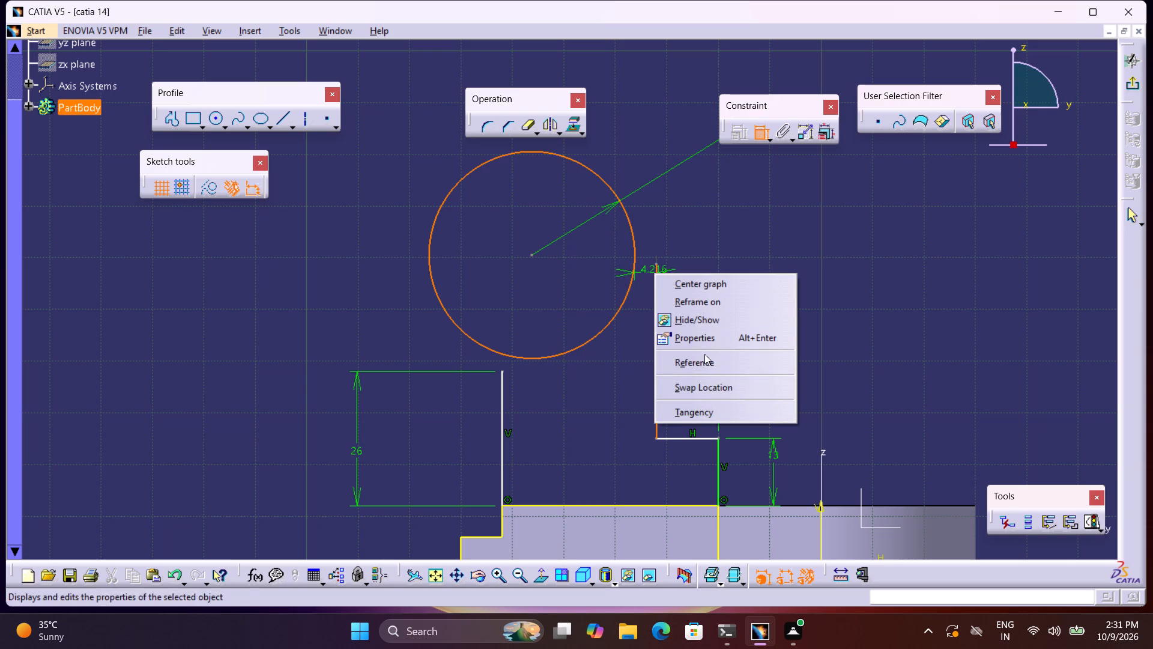
pyautogui.click(708, 414)
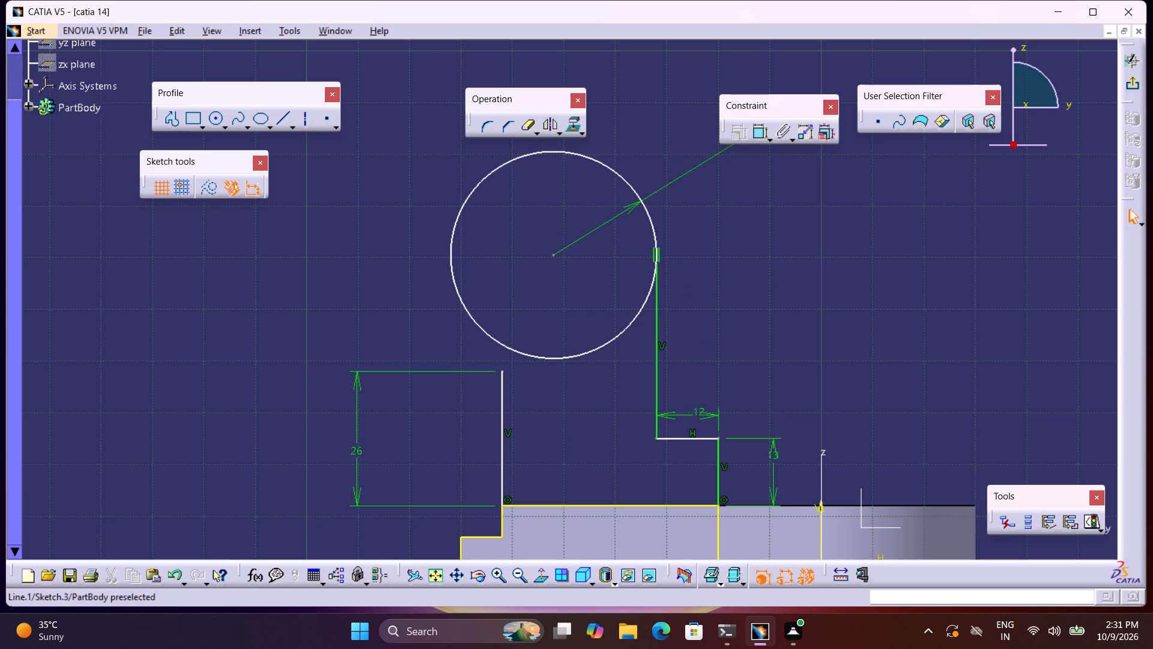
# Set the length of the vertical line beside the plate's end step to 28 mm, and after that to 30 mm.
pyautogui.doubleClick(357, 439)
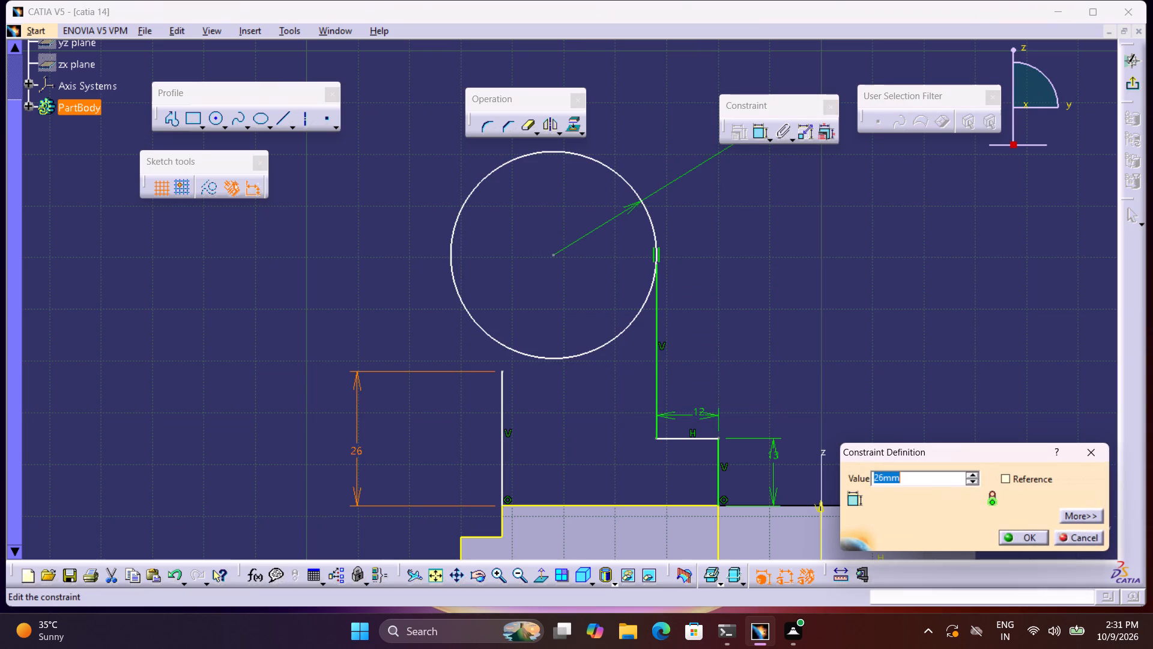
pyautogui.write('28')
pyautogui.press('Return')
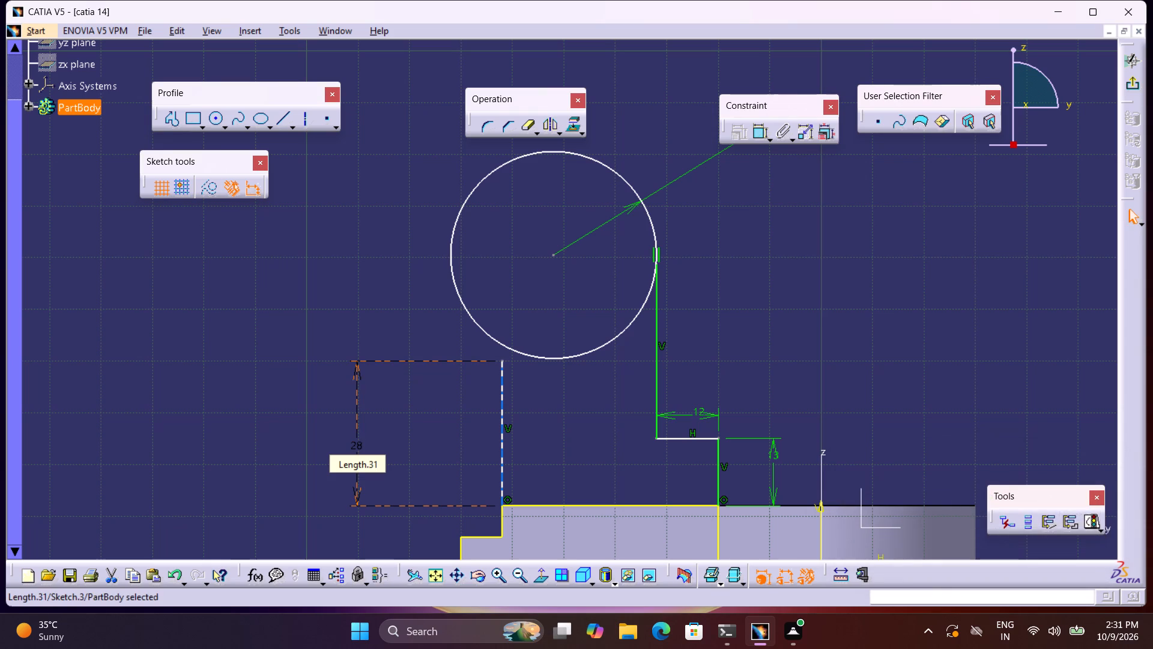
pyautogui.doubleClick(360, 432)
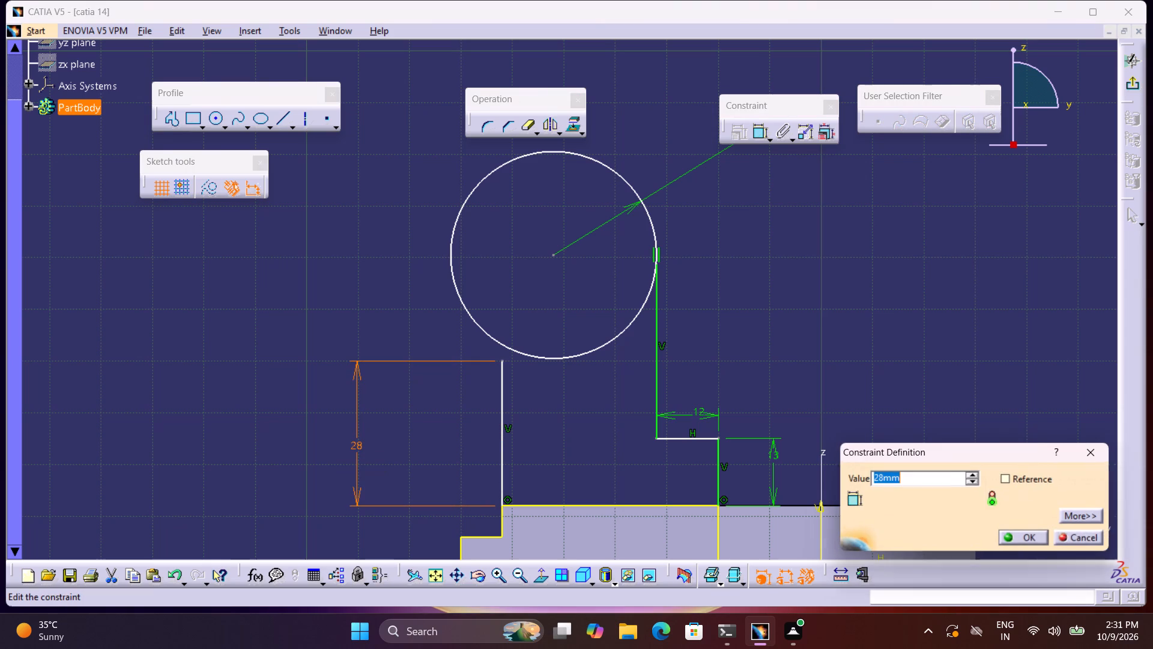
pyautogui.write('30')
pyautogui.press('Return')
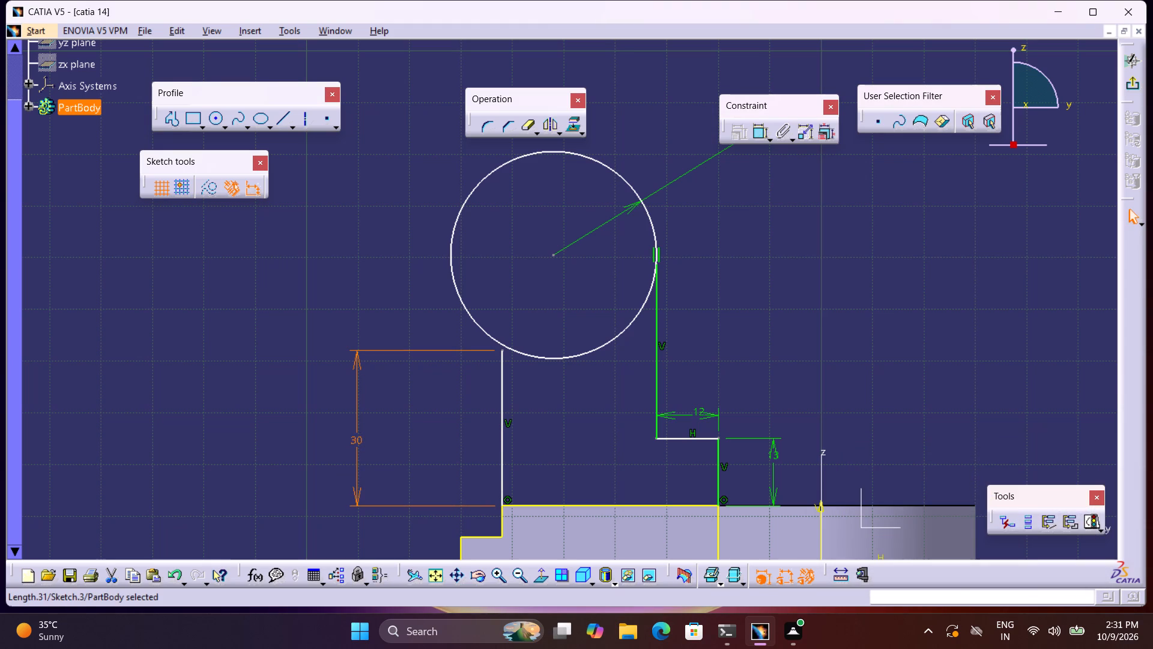
# Delete the length dimension of the vertical line beside the plate's end step.
pyautogui.press('Delete')
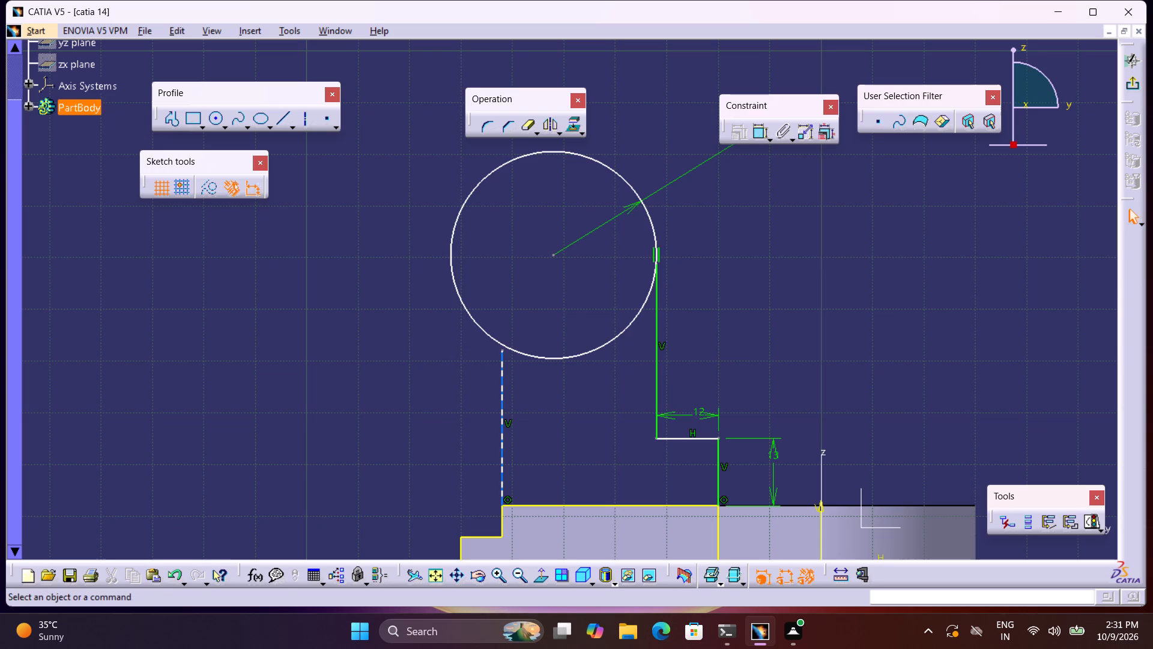
# Make the upper end of the vertical line beside the end step coincident with the R 20 circle.
pyautogui.moveTo(509, 364); pyautogui.dragTo(485, 299, button='middle')
pyautogui.rightClick(509, 364)
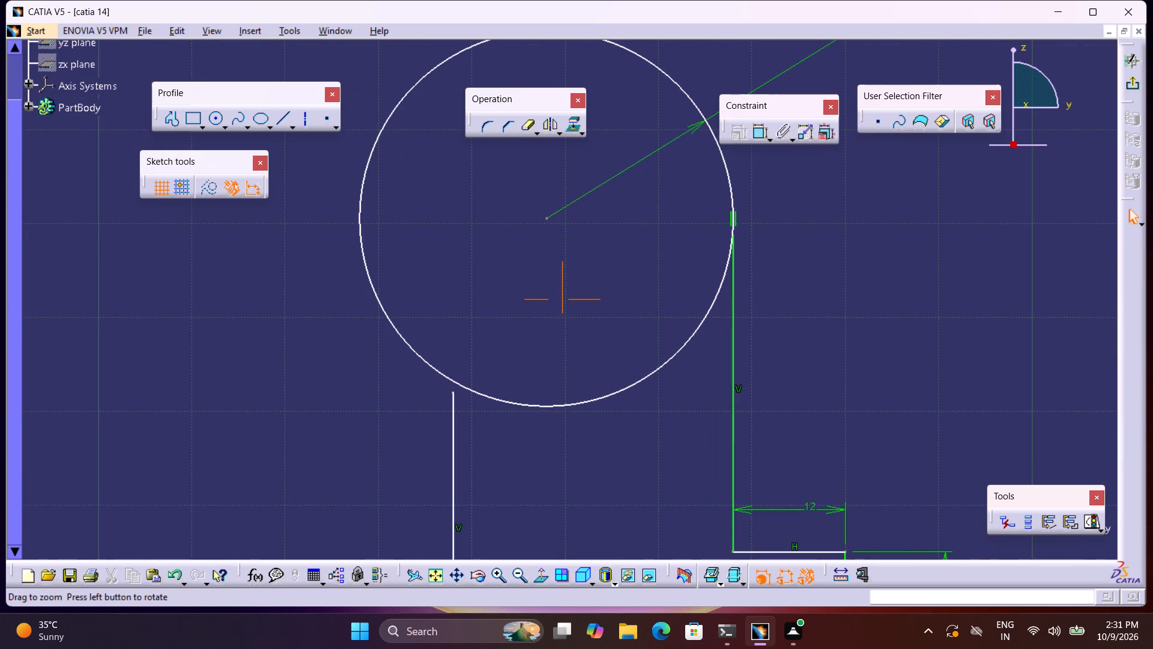
pyautogui.click(761, 130)
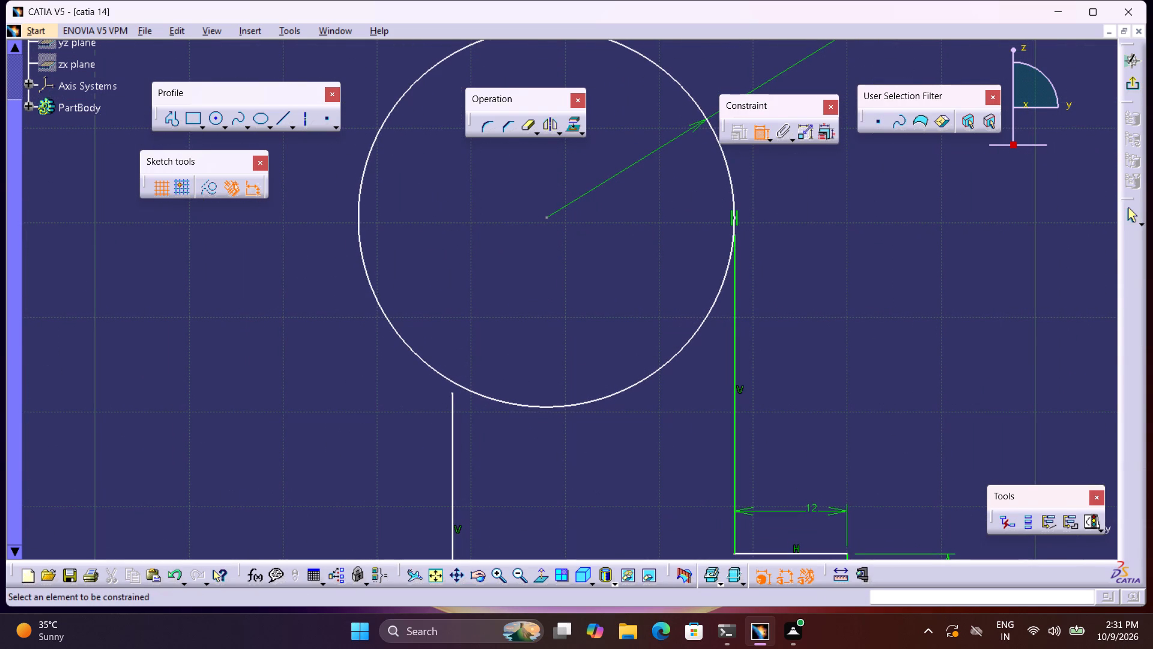
pyautogui.click(452, 390)
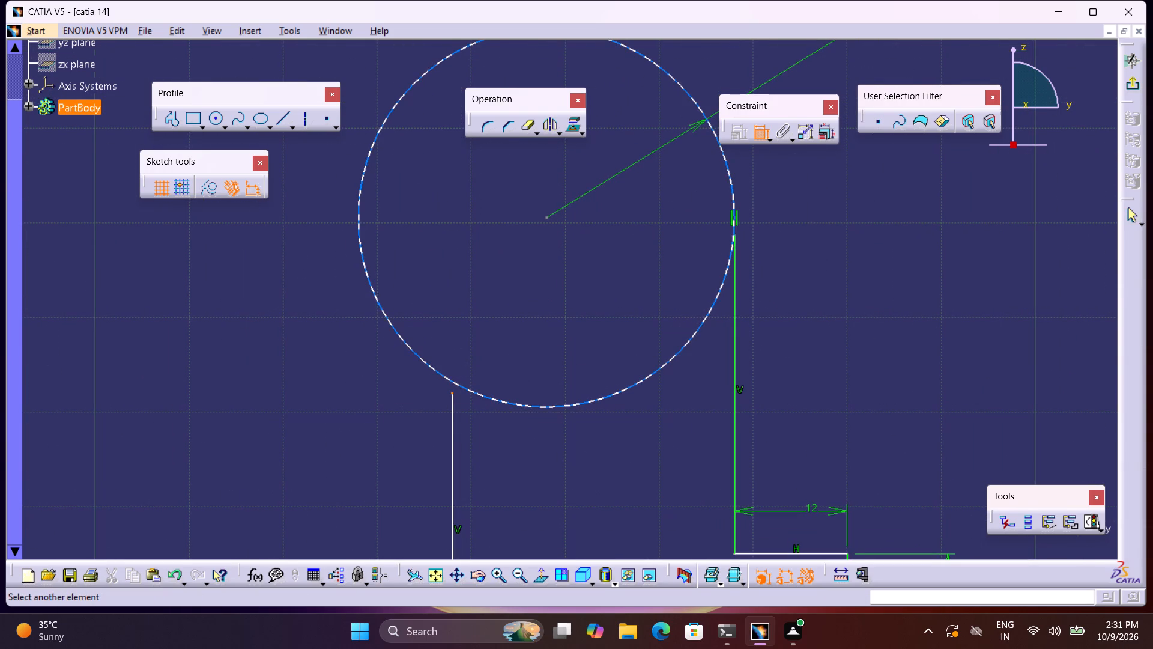
pyautogui.click(455, 379)
pyautogui.rightClick(455, 379)
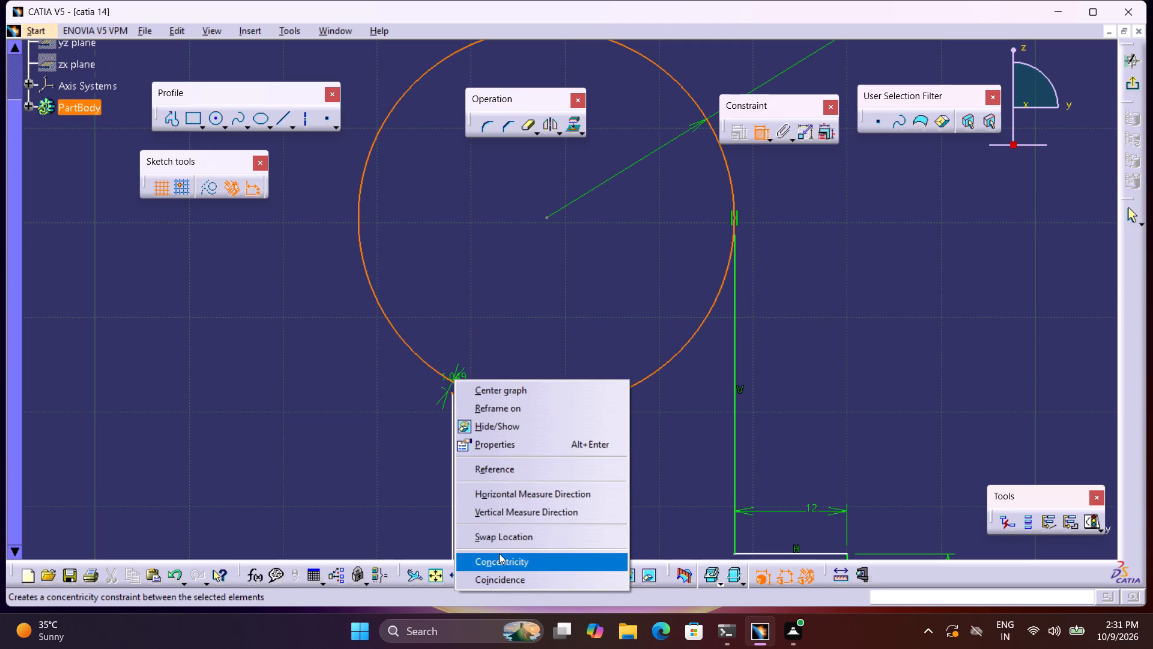
pyautogui.click(498, 574)
# Trim away the circle's lower arc between the two vertical lines with Quick Trim.
pyautogui.moveTo(569, 300); pyautogui.dragTo(570, 300, button='middle')
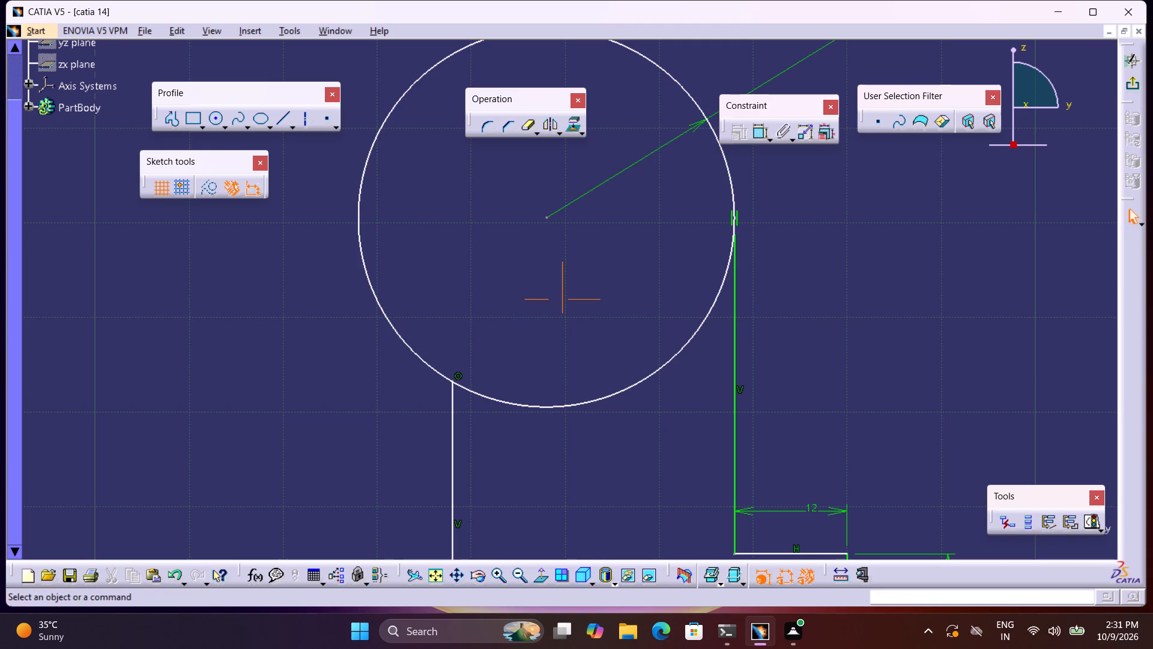
pyautogui.moveTo(570, 300); pyautogui.dragTo(574, 387, button='middle')
pyautogui.rightClick(570, 302)
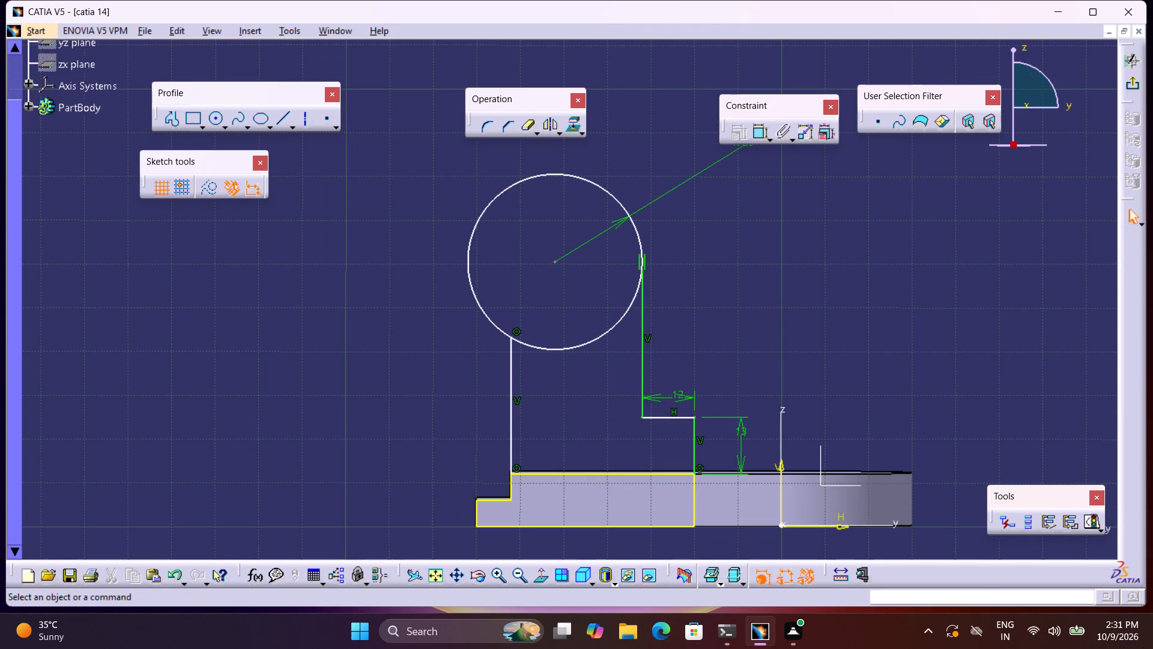
pyautogui.click(528, 126)
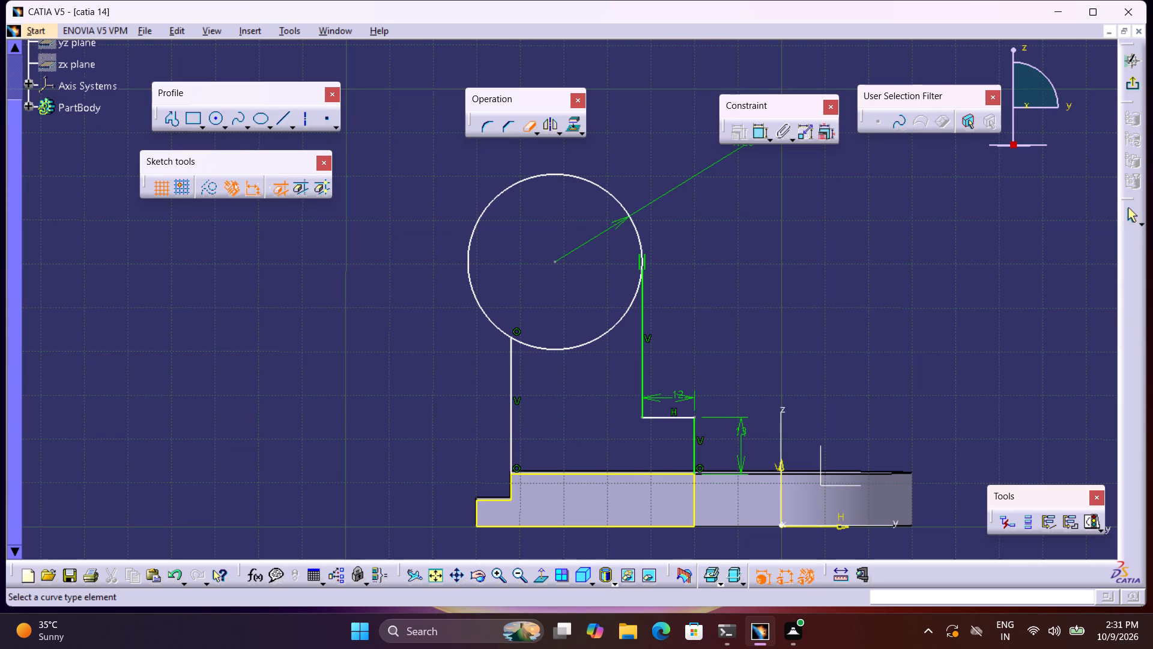
pyautogui.click(598, 341)
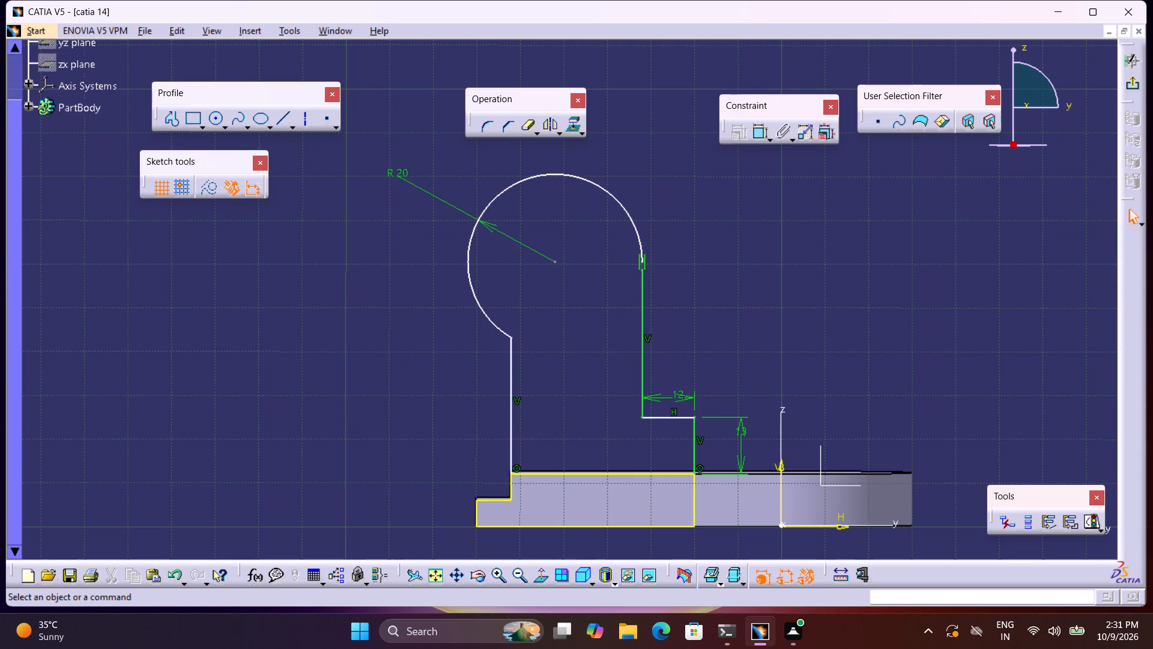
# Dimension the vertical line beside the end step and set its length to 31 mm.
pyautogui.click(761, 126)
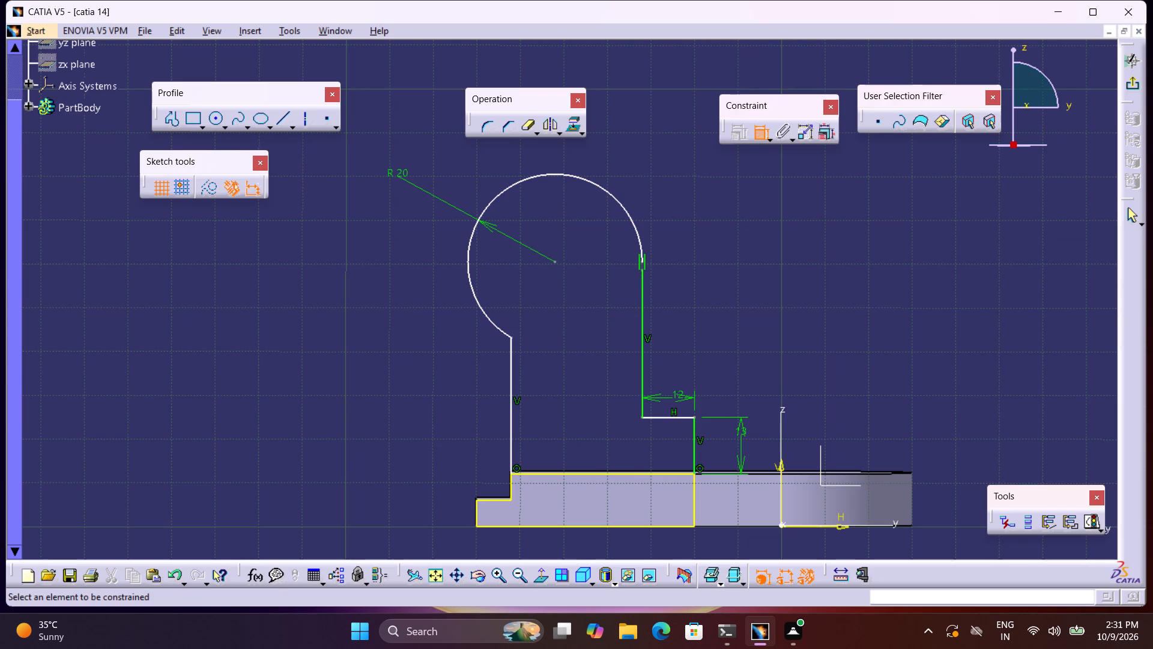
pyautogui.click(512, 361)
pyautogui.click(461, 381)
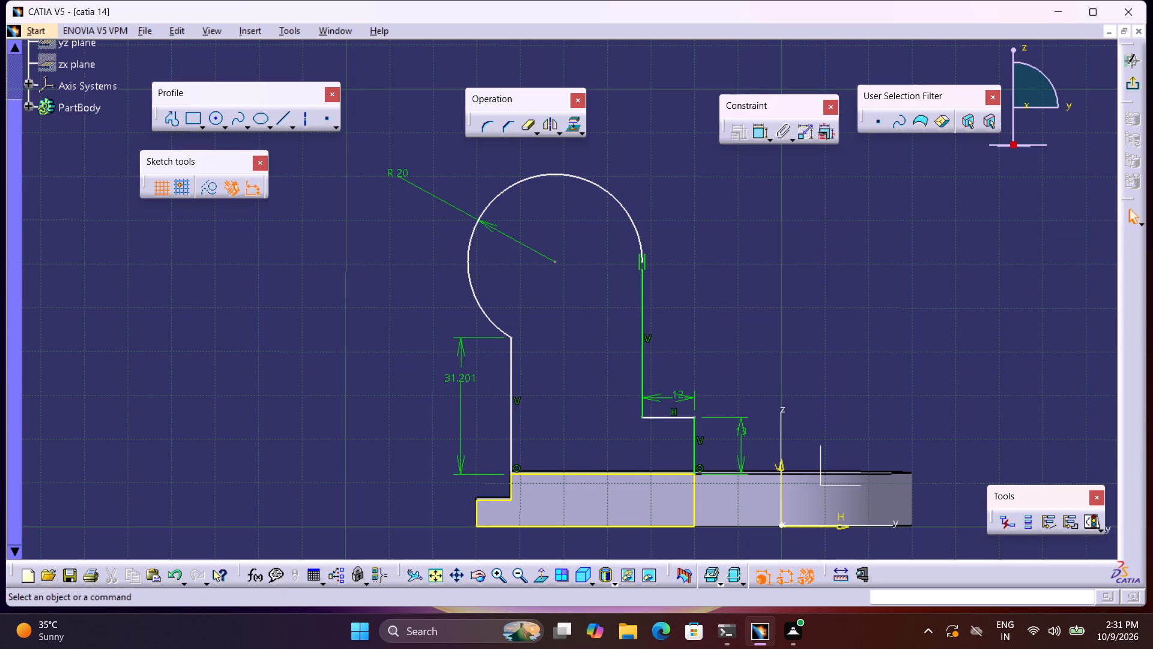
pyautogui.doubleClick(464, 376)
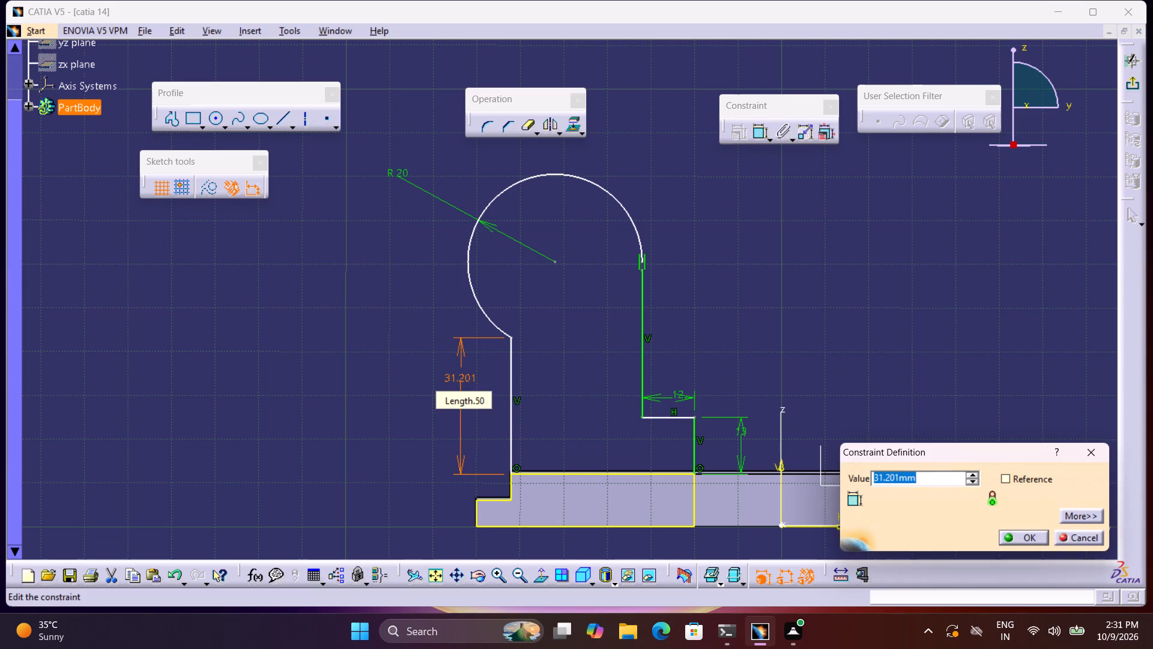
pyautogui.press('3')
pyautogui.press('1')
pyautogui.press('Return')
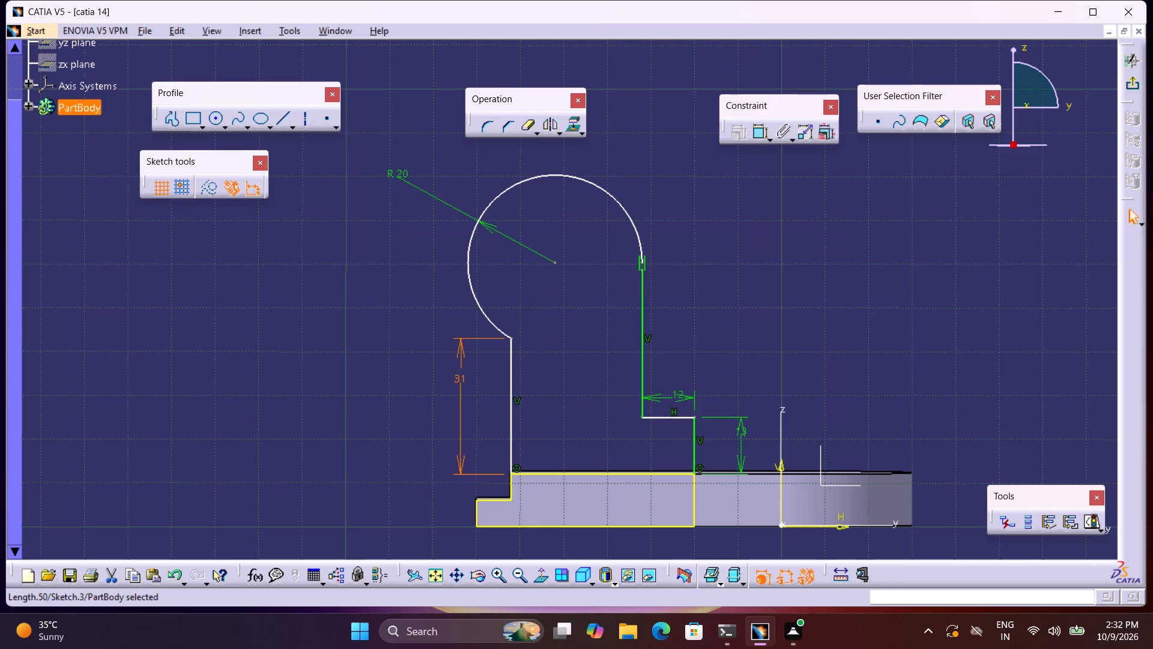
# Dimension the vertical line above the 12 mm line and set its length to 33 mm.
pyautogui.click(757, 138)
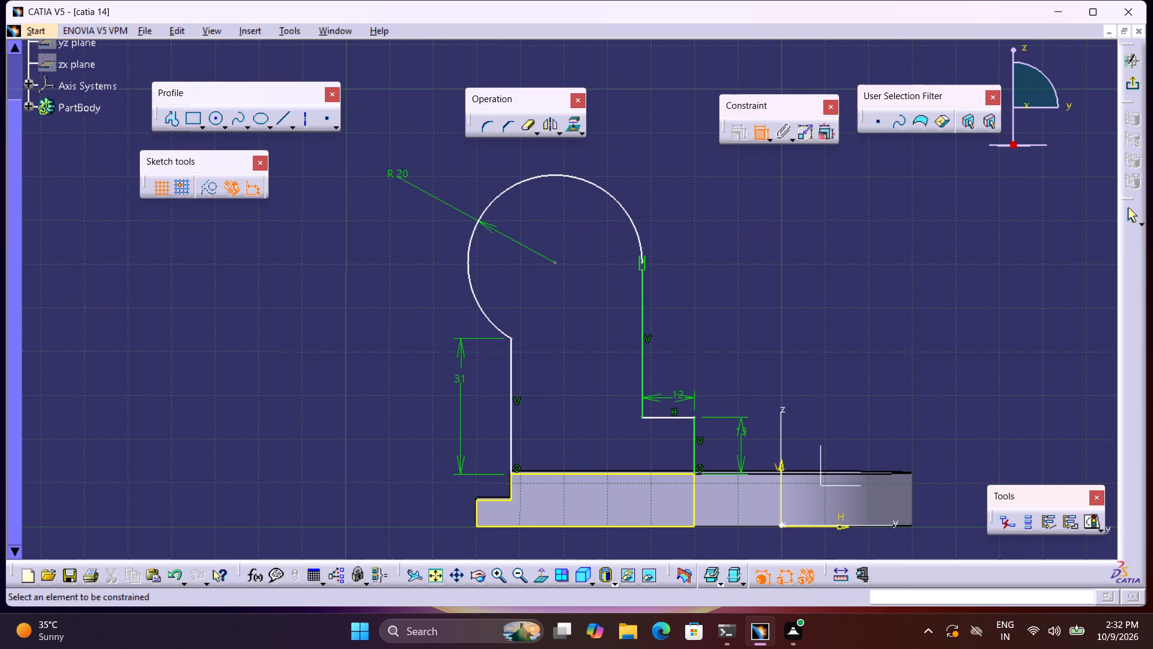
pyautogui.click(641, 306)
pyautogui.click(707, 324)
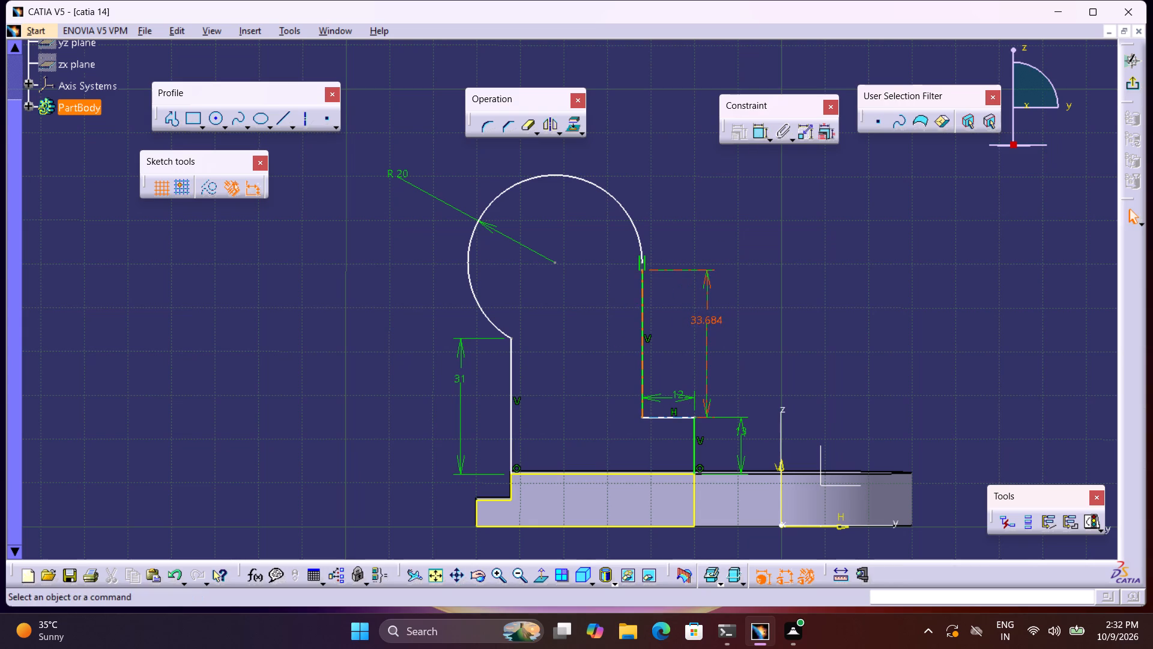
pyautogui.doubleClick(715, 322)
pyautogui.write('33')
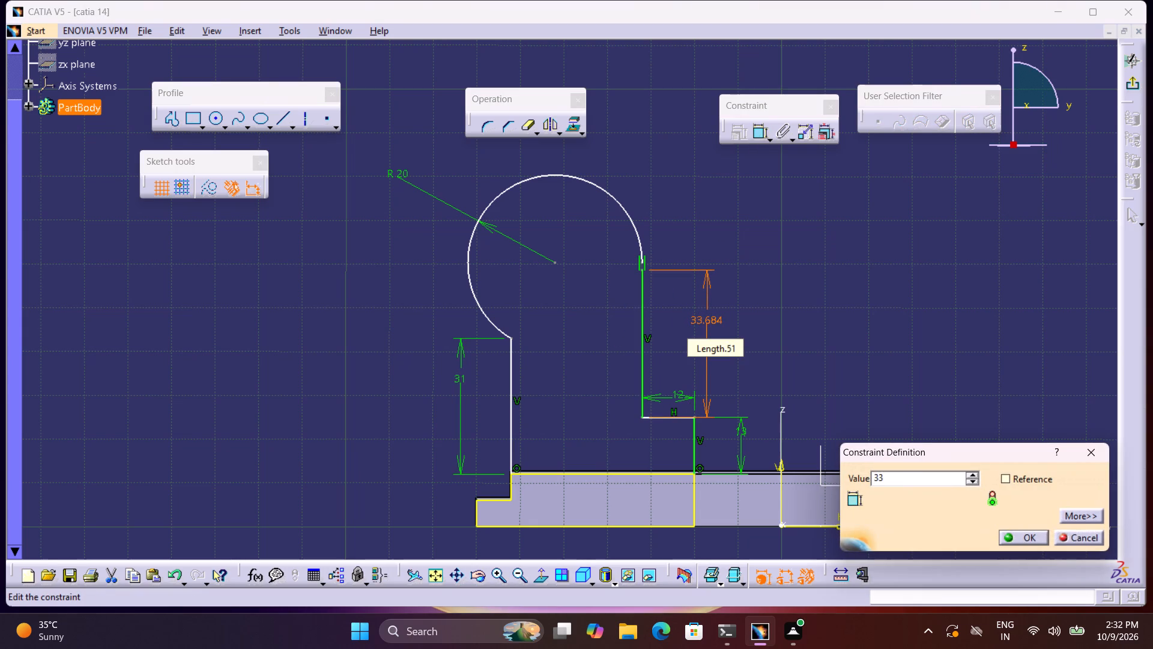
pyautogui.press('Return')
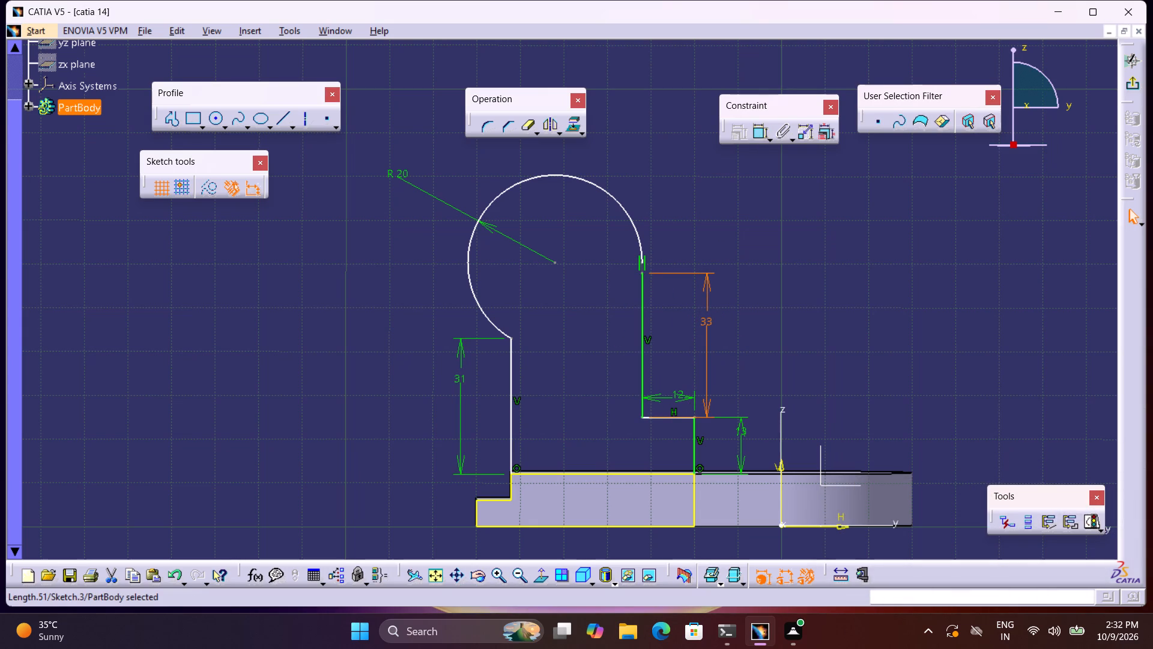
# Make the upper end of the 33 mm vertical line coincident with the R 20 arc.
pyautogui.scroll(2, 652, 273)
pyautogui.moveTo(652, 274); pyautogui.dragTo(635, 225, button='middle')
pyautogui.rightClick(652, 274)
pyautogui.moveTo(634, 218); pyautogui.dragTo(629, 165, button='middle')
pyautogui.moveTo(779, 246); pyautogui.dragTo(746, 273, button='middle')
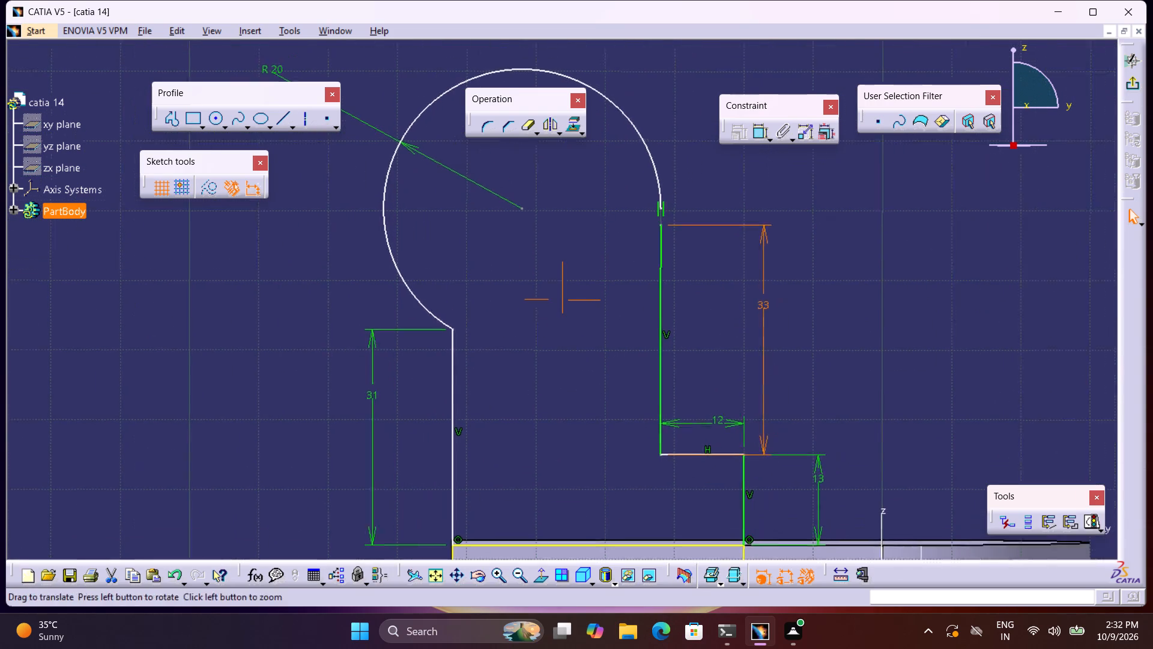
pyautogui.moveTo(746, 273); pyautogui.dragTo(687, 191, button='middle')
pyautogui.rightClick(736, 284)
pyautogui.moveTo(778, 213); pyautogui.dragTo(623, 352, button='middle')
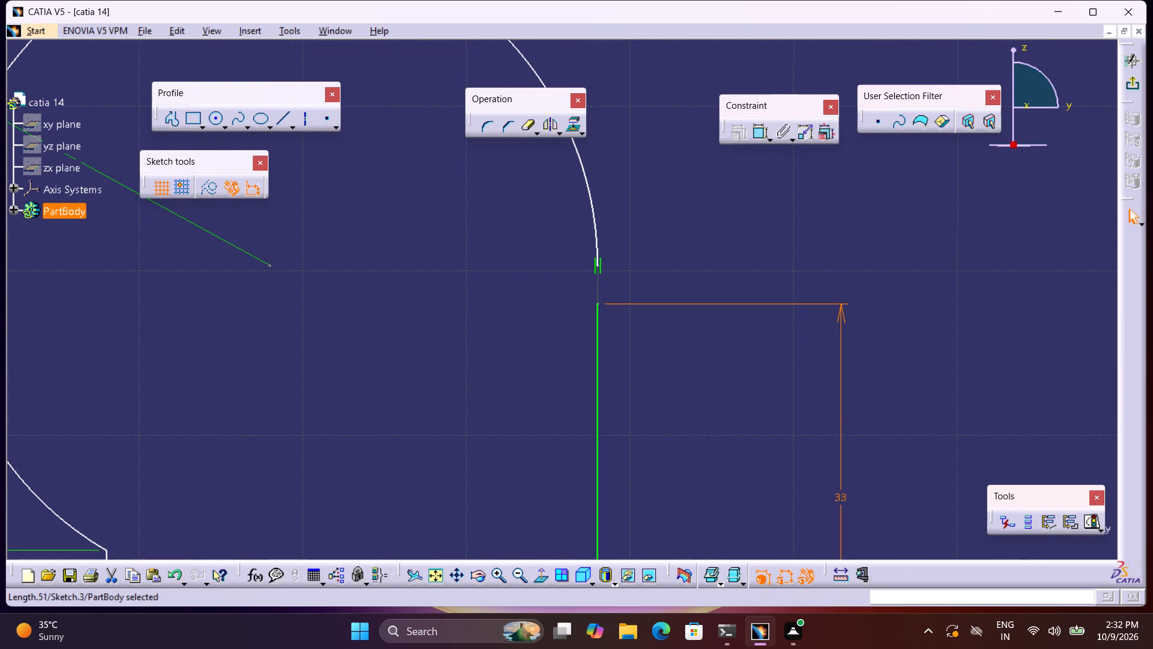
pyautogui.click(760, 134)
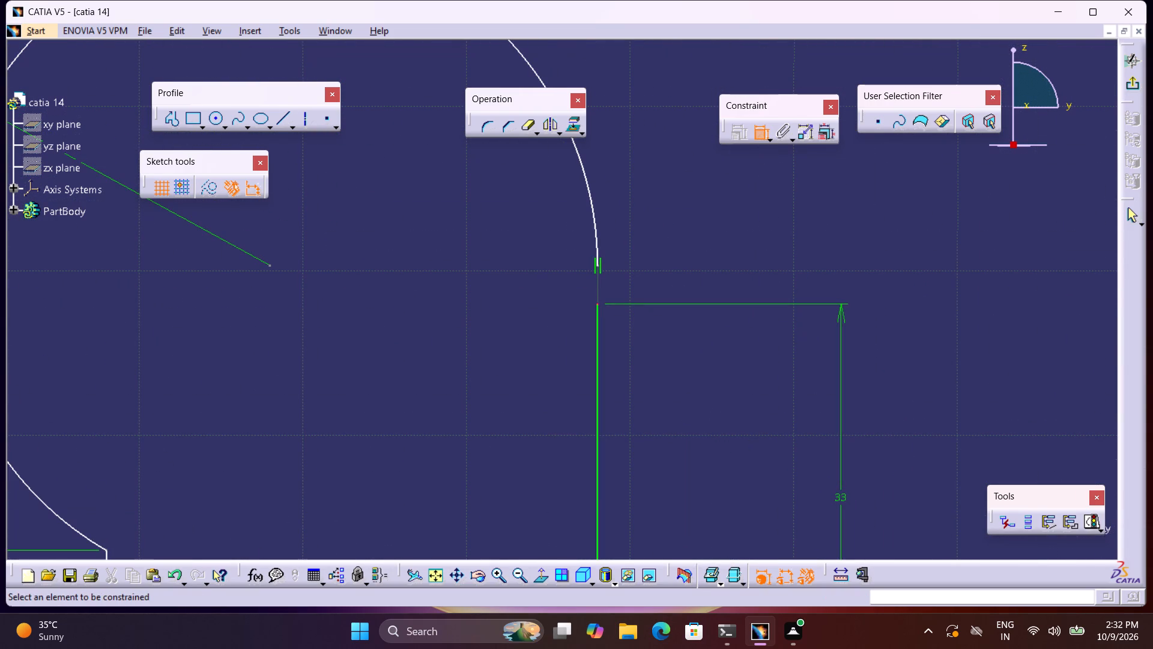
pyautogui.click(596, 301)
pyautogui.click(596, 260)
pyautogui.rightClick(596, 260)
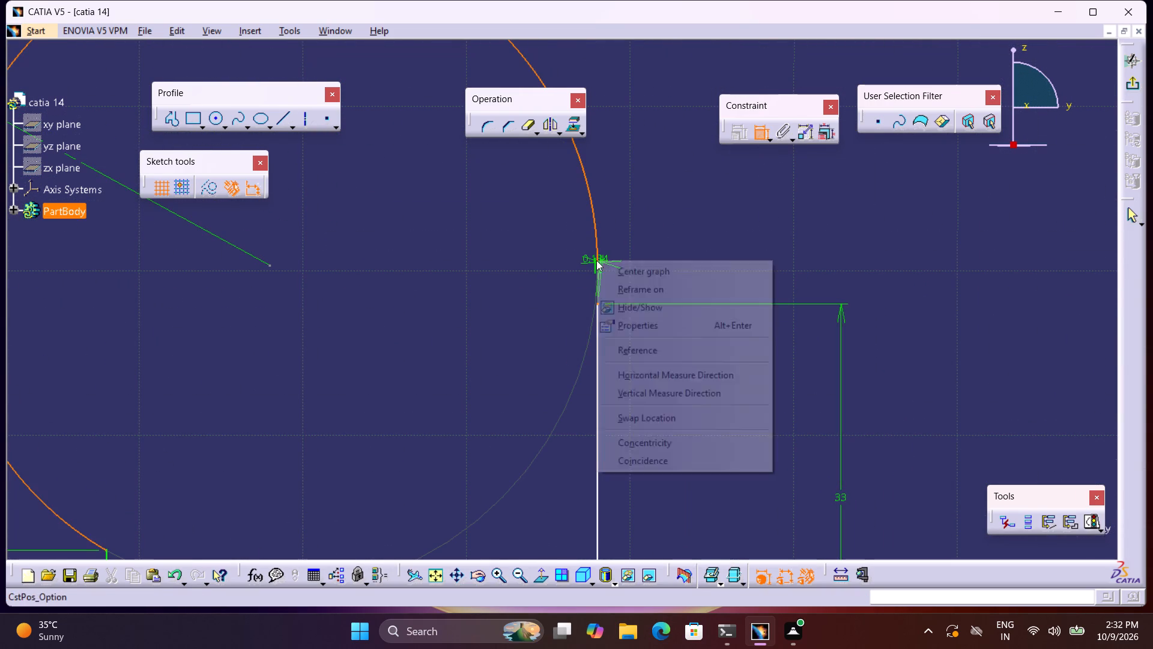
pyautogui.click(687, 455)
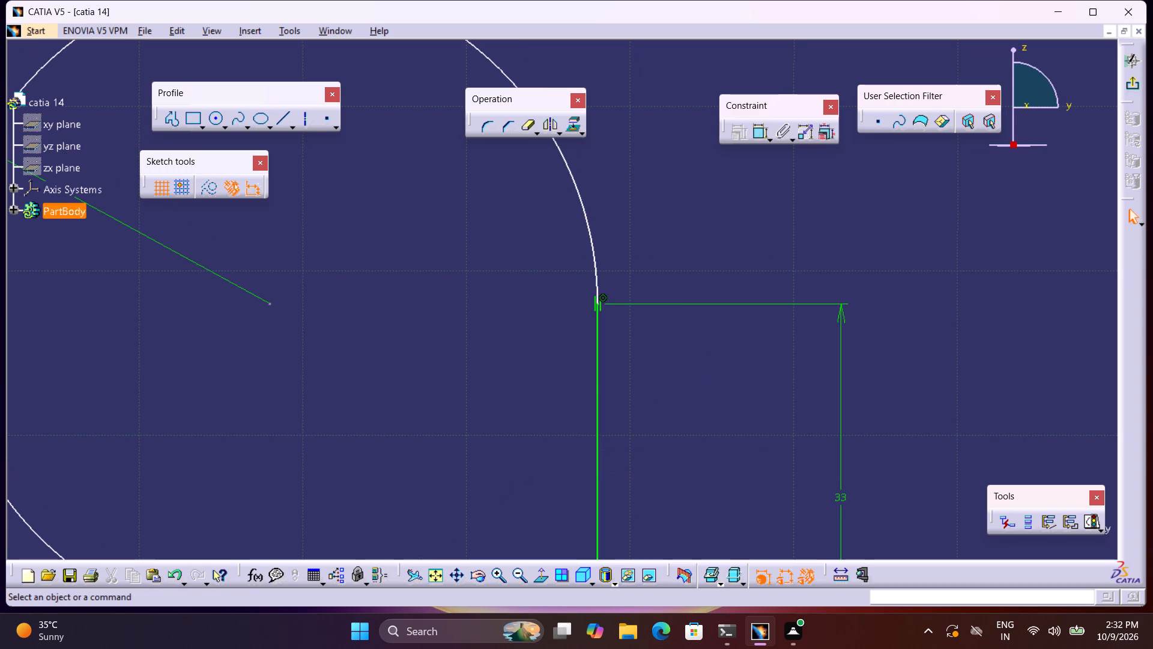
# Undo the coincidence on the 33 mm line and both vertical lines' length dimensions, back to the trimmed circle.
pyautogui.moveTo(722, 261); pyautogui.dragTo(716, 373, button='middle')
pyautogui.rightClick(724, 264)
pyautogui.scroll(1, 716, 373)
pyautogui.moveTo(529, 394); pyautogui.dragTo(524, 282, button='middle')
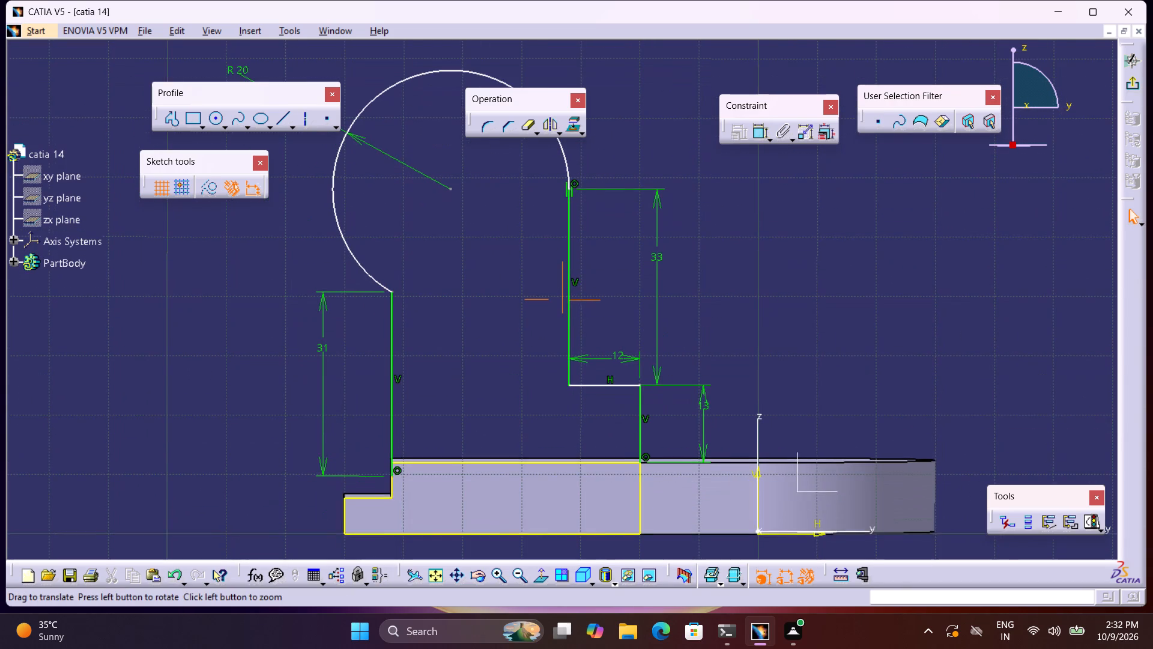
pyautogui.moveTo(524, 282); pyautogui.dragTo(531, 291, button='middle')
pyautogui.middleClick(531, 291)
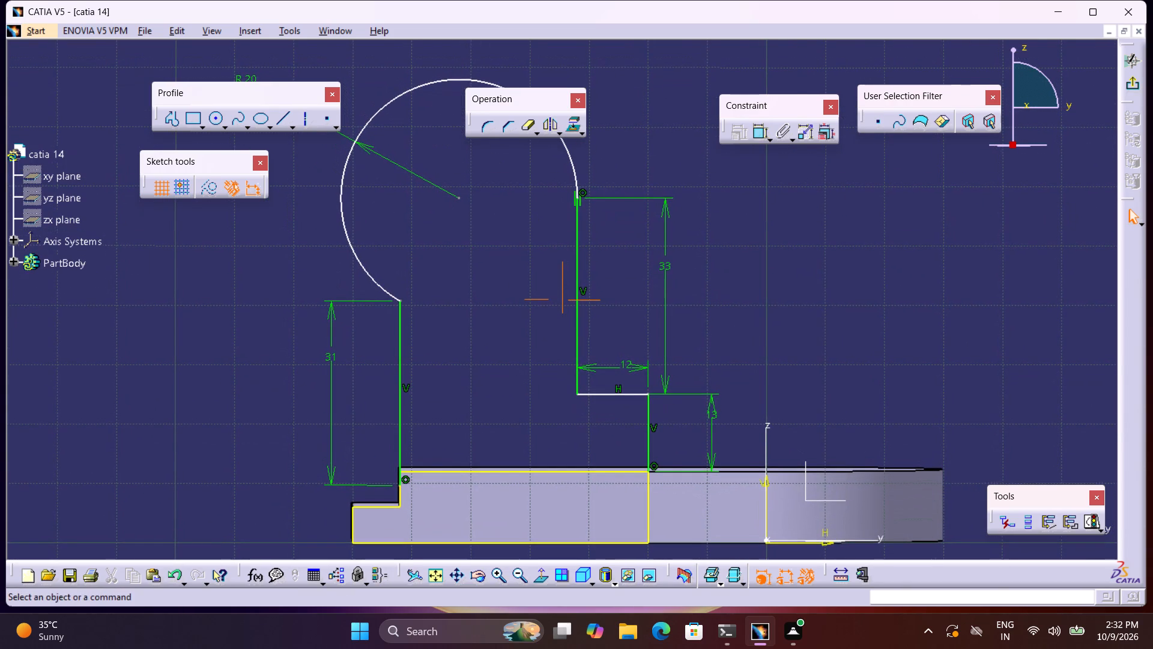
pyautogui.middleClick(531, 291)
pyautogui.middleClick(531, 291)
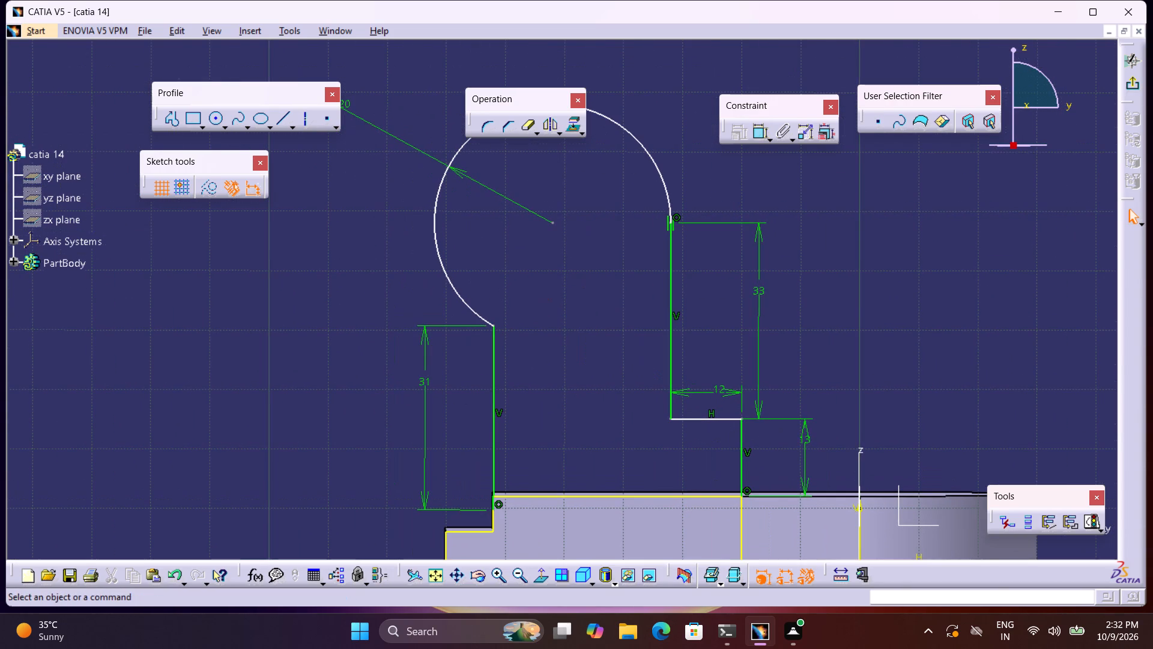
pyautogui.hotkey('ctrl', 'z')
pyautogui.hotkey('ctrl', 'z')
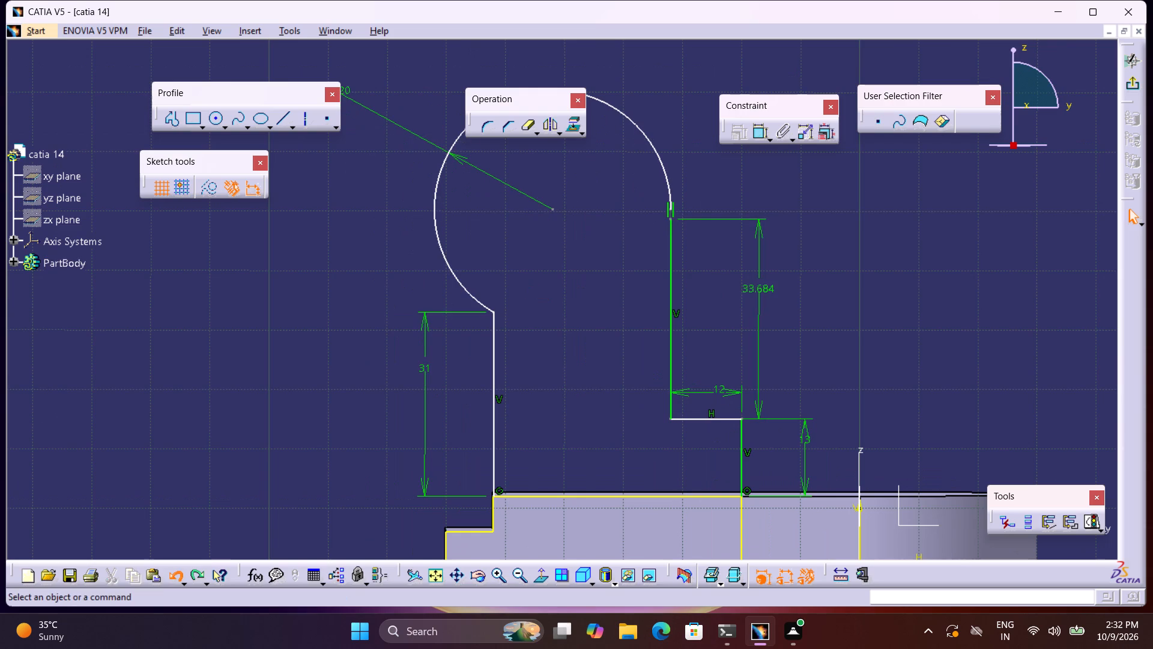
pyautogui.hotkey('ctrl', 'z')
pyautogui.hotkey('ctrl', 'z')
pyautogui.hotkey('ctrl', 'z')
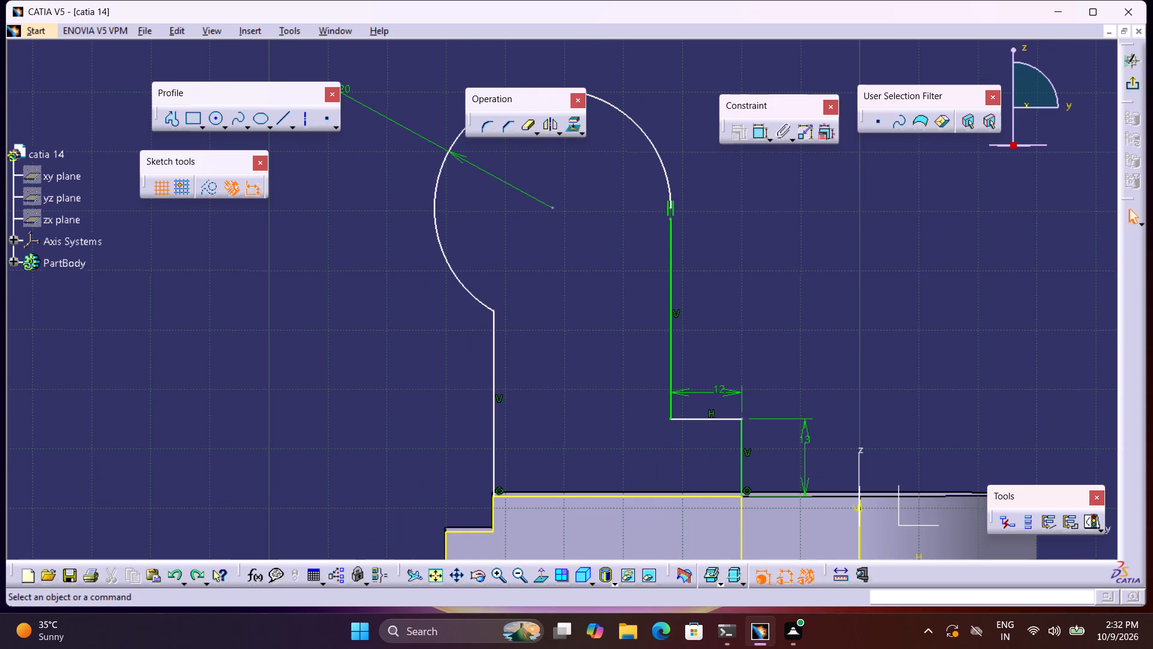
# Undo the R 20 circle's trim and trim away its lower arc between the two vertical lines again.
pyautogui.hotkey('ctrl', 'z')
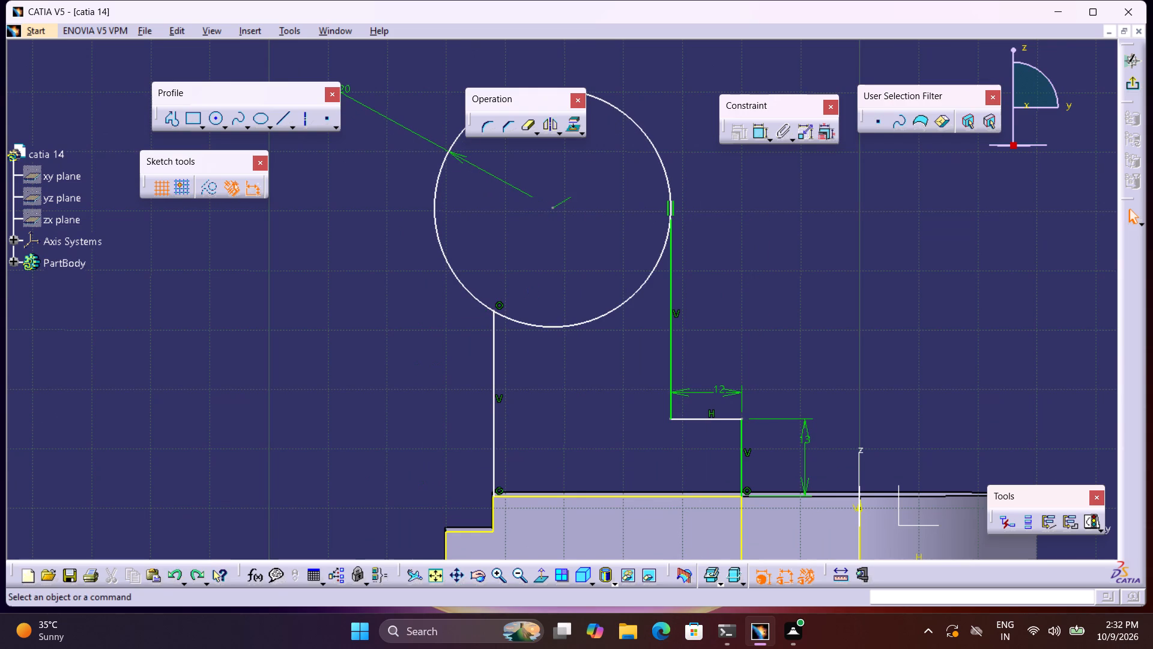
pyautogui.click(530, 123)
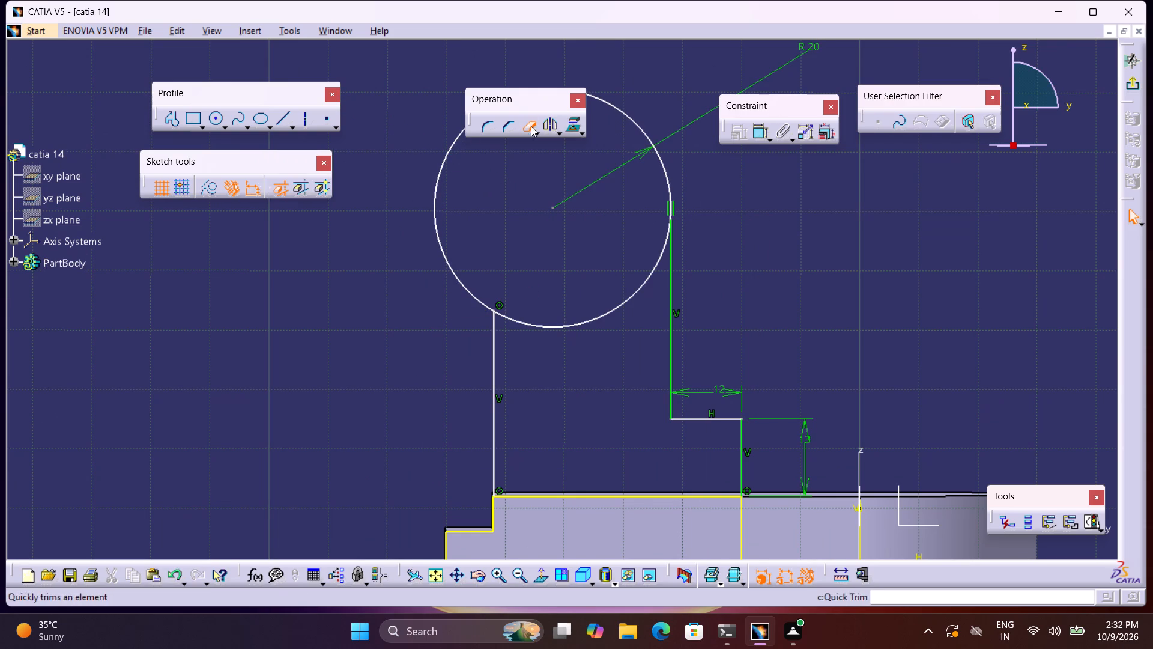
pyautogui.click(639, 288)
# Make the upper end of the vertical line above the 12 mm line coincident with the R 20 arc's end, and exit the sketch.
pyautogui.moveTo(684, 233); pyautogui.dragTo(683, 238, button='middle')
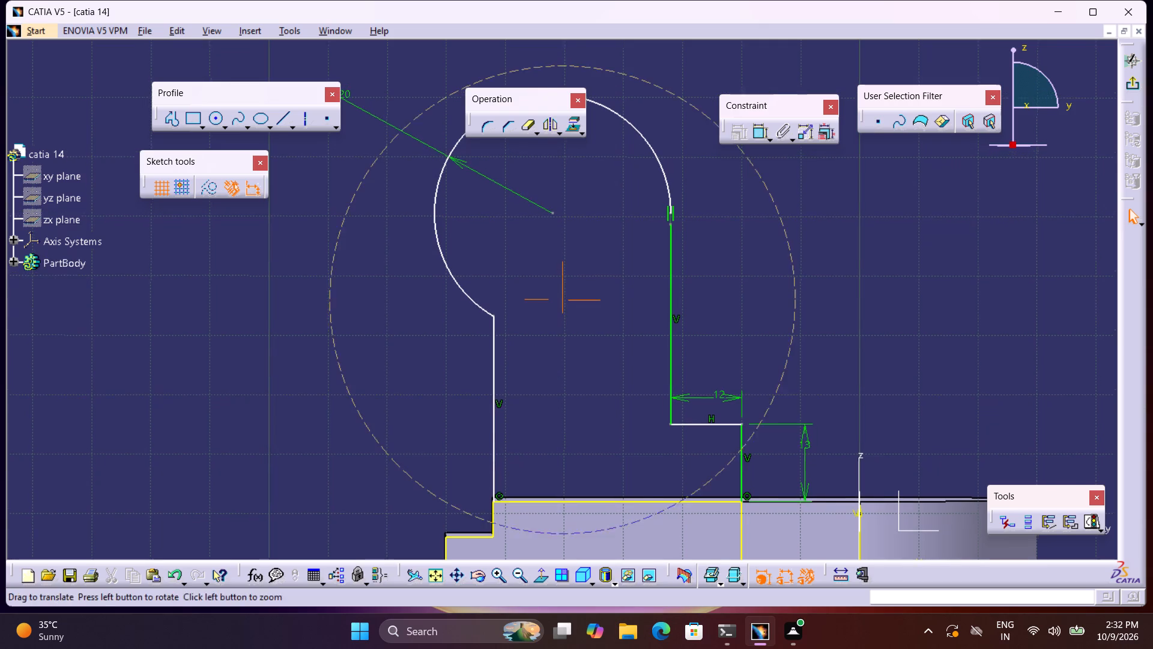
pyautogui.rightClick(684, 237)
pyautogui.moveTo(683, 238); pyautogui.dragTo(672, 151, button='middle')
pyautogui.middleClick(672, 150)
pyautogui.moveTo(838, 243); pyautogui.dragTo(777, 266, button='middle')
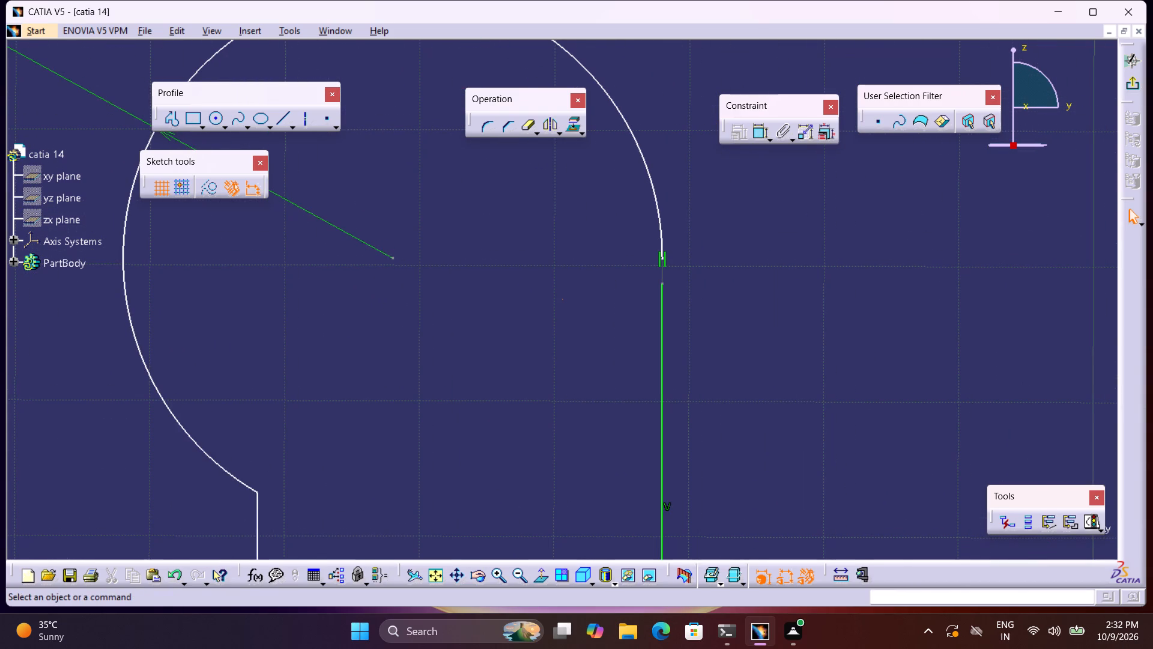
pyautogui.click(766, 134)
pyautogui.click(755, 137)
pyautogui.click(755, 136)
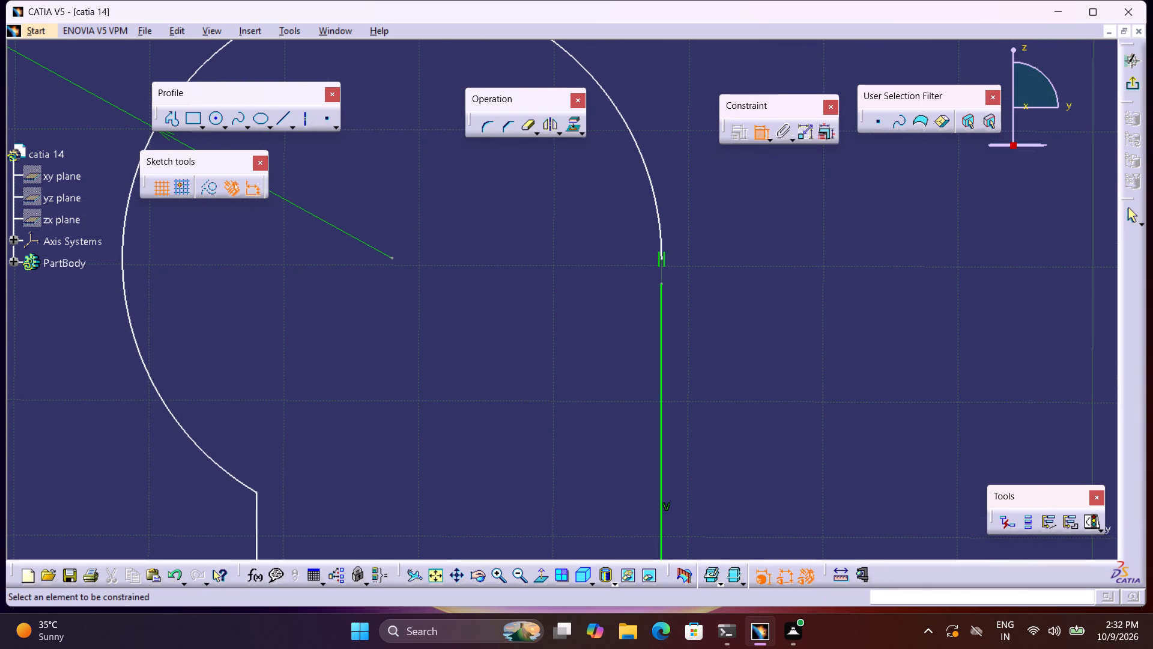
pyautogui.click(662, 257)
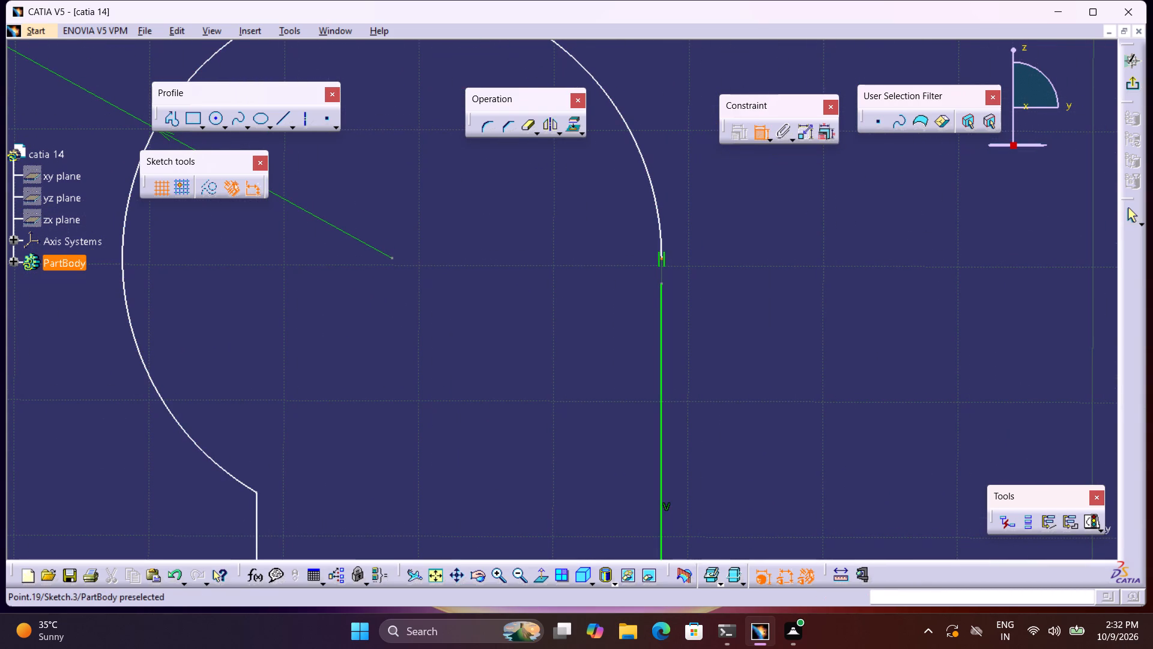
pyautogui.click(661, 282)
pyautogui.rightClick(661, 282)
pyautogui.click(709, 463)
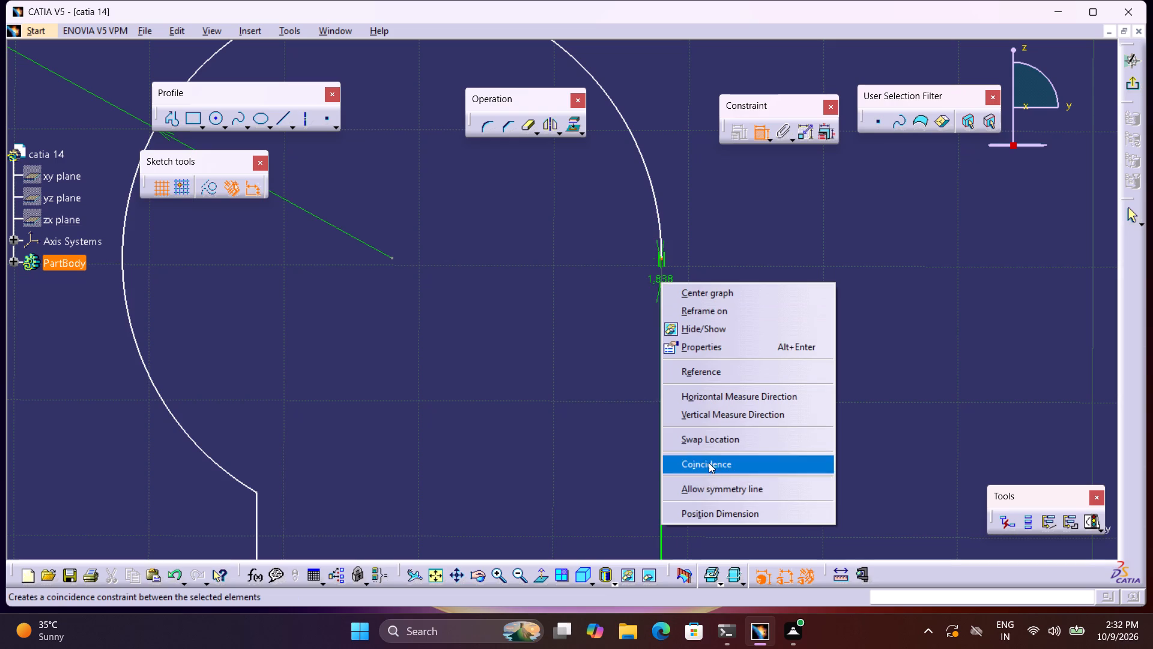
pyautogui.moveTo(719, 365); pyautogui.dragTo(727, 441, button='middle')
pyautogui.rightClick(720, 365)
pyautogui.moveTo(722, 379); pyautogui.dragTo(742, 286, button='middle')
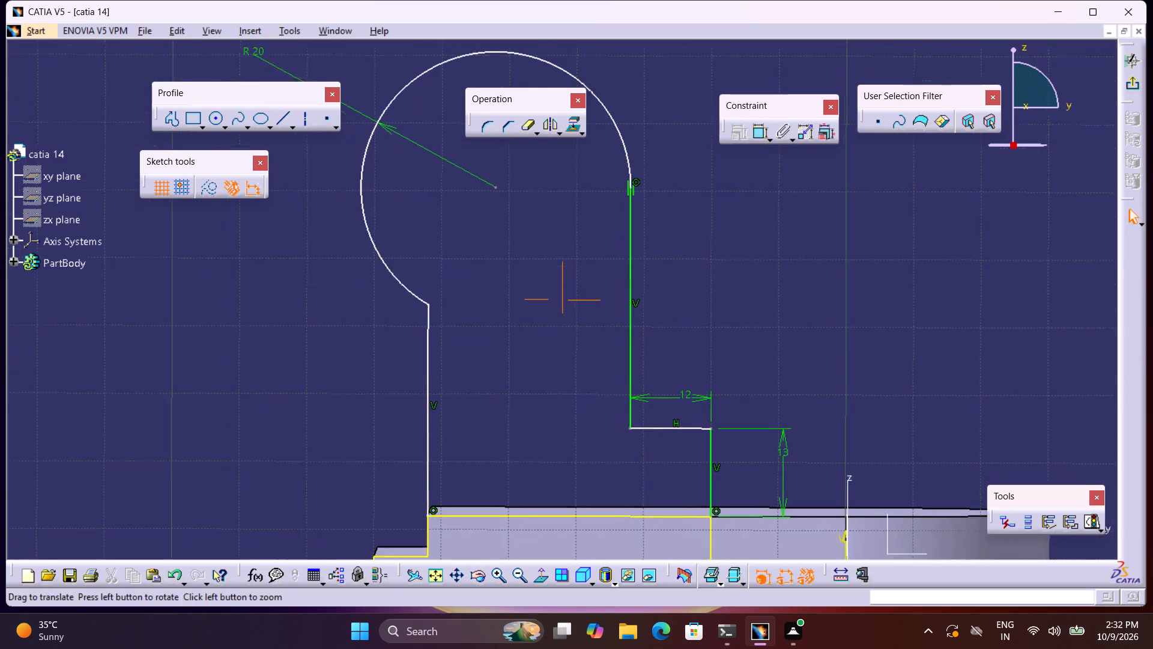
pyautogui.moveTo(742, 286); pyautogui.dragTo(746, 272, button='middle')
pyautogui.middleClick(746, 272)
pyautogui.moveTo(446, 331); pyautogui.dragTo(572, 349, button='middle')
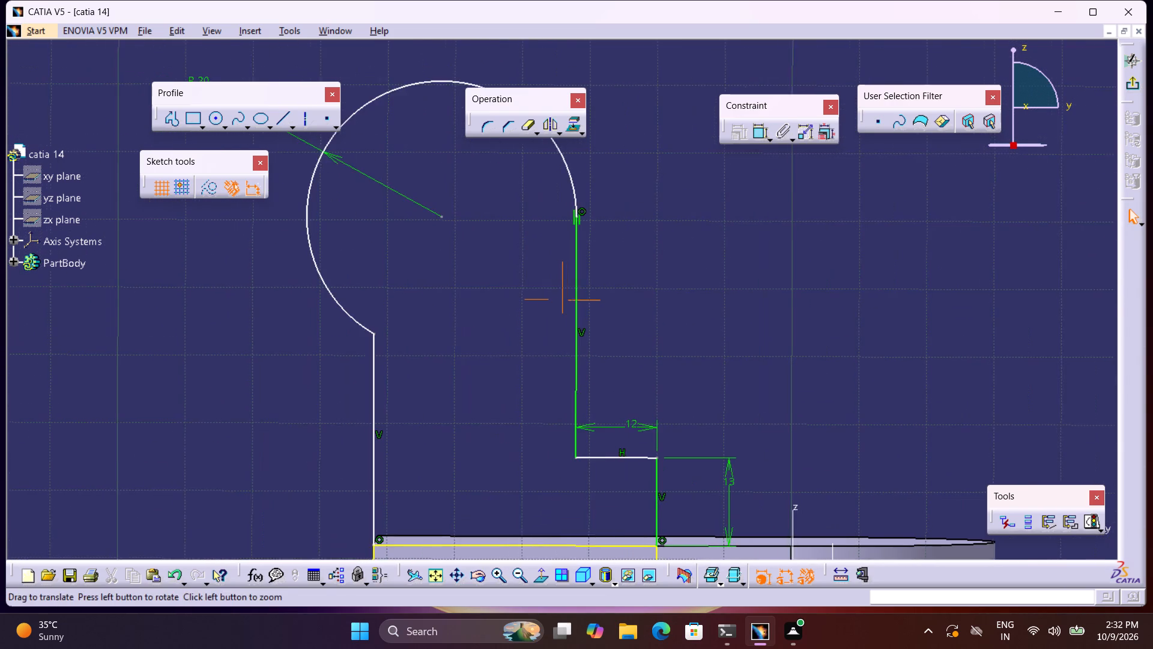
pyautogui.moveTo(572, 349); pyautogui.dragTo(573, 349, button='middle')
pyautogui.middleClick(573, 349)
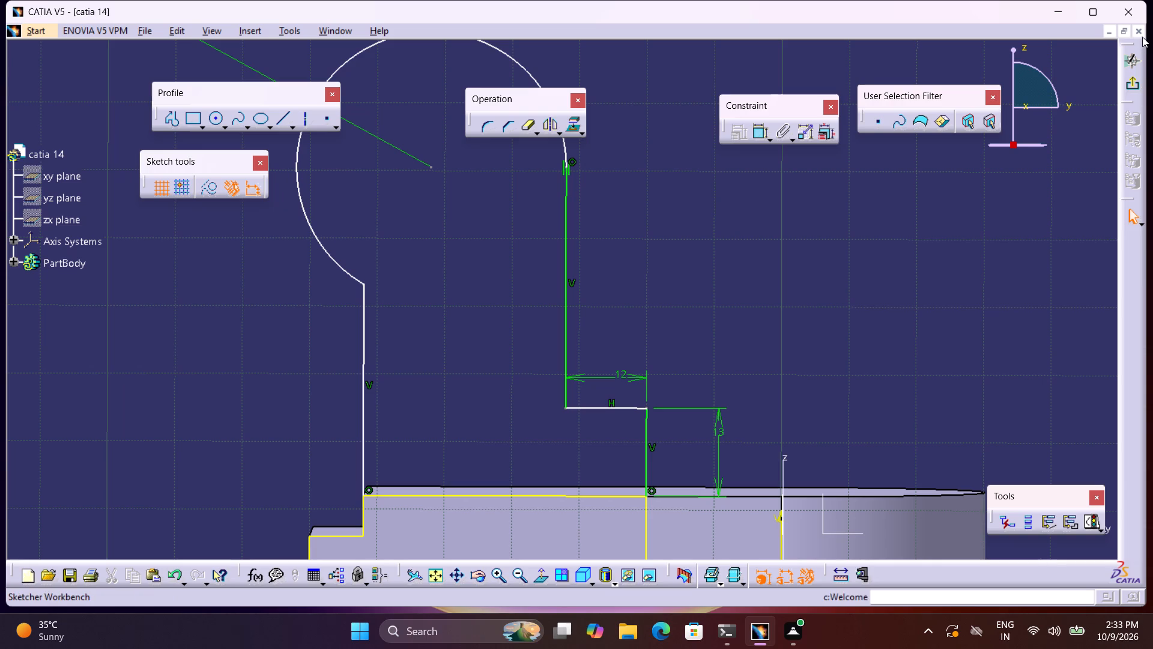
pyautogui.click(1133, 82)
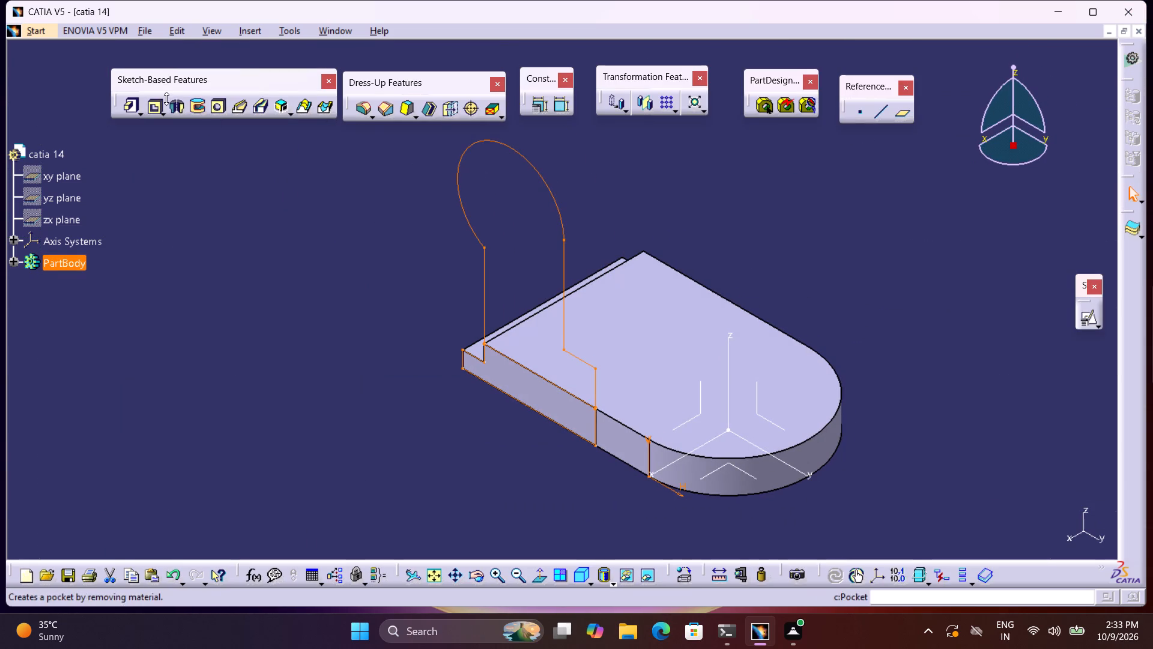
# Reopen the side-face profile sketch, delete the projected outline of the plate's side face, and exit the sketch.
pyautogui.doubleClick(566, 317)
pyautogui.click(589, 407)
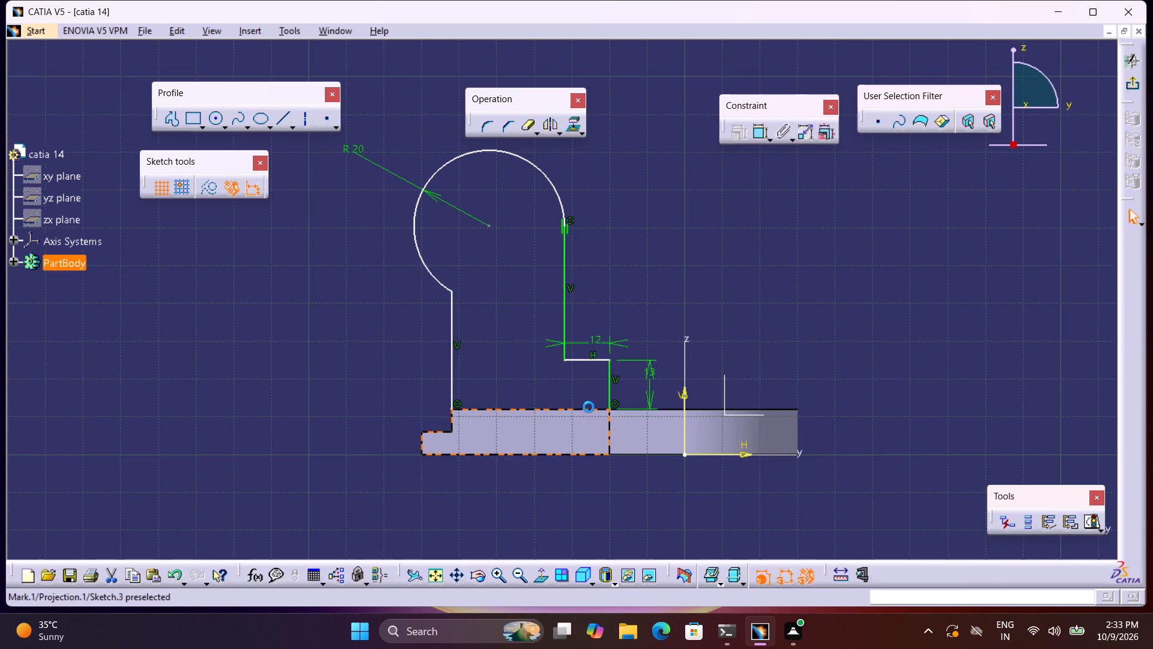
pyautogui.press('Delete')
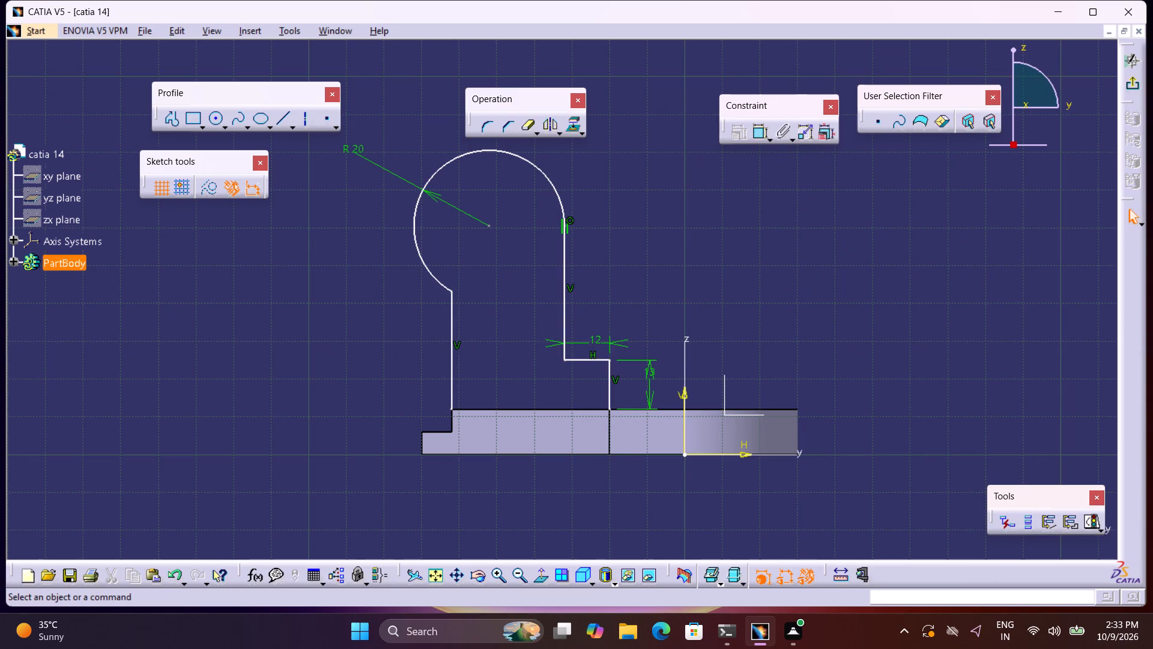
pyautogui.scroll(-1, 519, 338)
pyautogui.moveTo(519, 340); pyautogui.dragTo(500, 218, button='middle')
pyautogui.rightClick(519, 340)
pyautogui.moveTo(458, 376); pyautogui.dragTo(579, 149, button='middle')
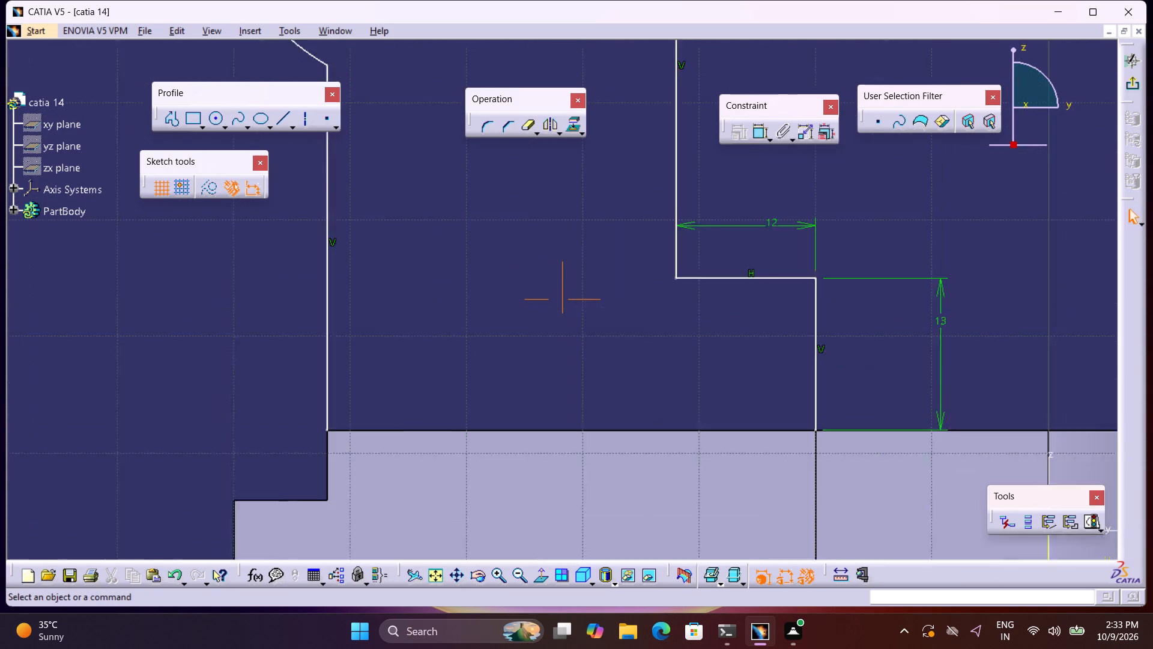
pyautogui.moveTo(579, 149); pyautogui.dragTo(686, 29, button='middle')
pyautogui.moveTo(516, 208); pyautogui.dragTo(517, 197, button='middle')
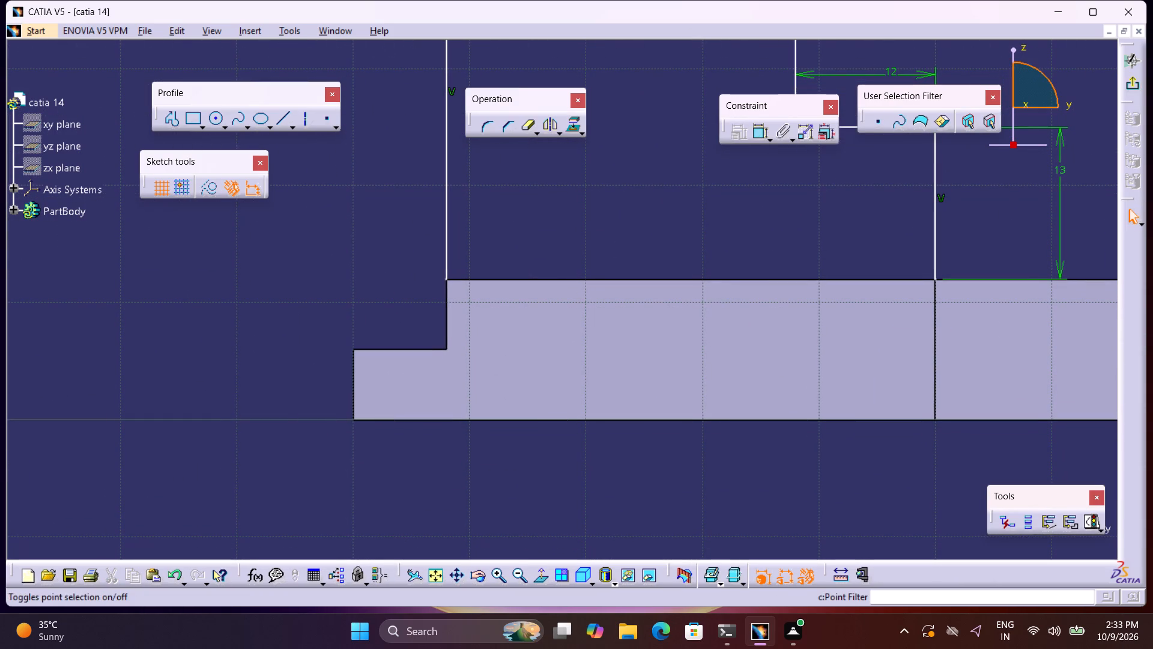
pyautogui.click(1139, 87)
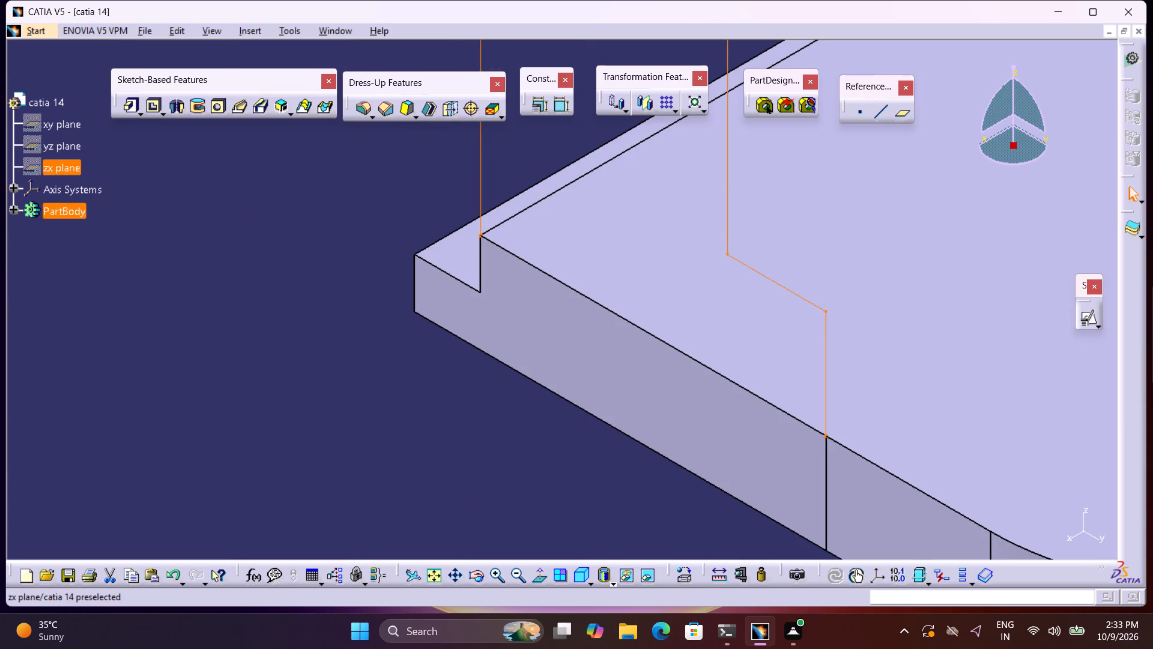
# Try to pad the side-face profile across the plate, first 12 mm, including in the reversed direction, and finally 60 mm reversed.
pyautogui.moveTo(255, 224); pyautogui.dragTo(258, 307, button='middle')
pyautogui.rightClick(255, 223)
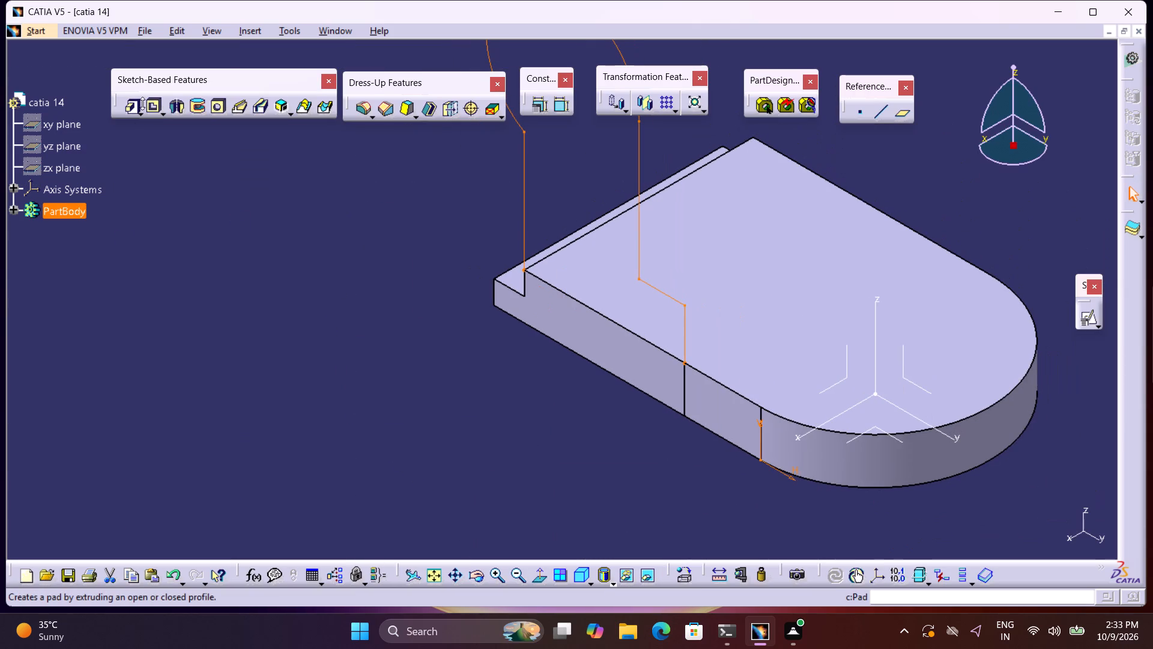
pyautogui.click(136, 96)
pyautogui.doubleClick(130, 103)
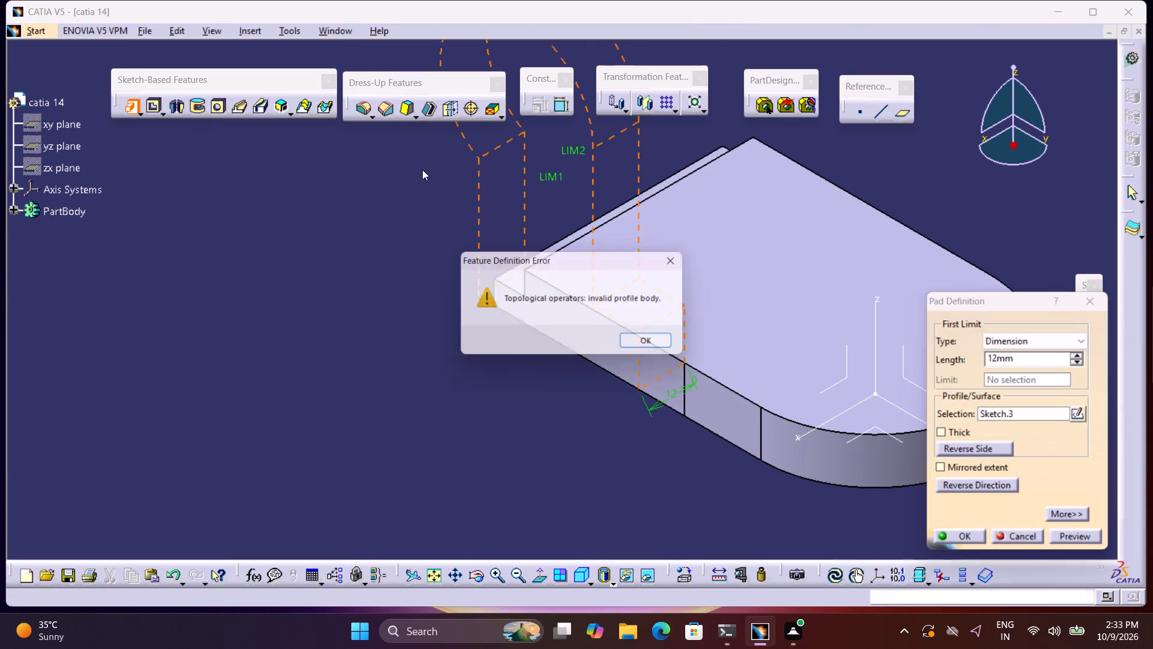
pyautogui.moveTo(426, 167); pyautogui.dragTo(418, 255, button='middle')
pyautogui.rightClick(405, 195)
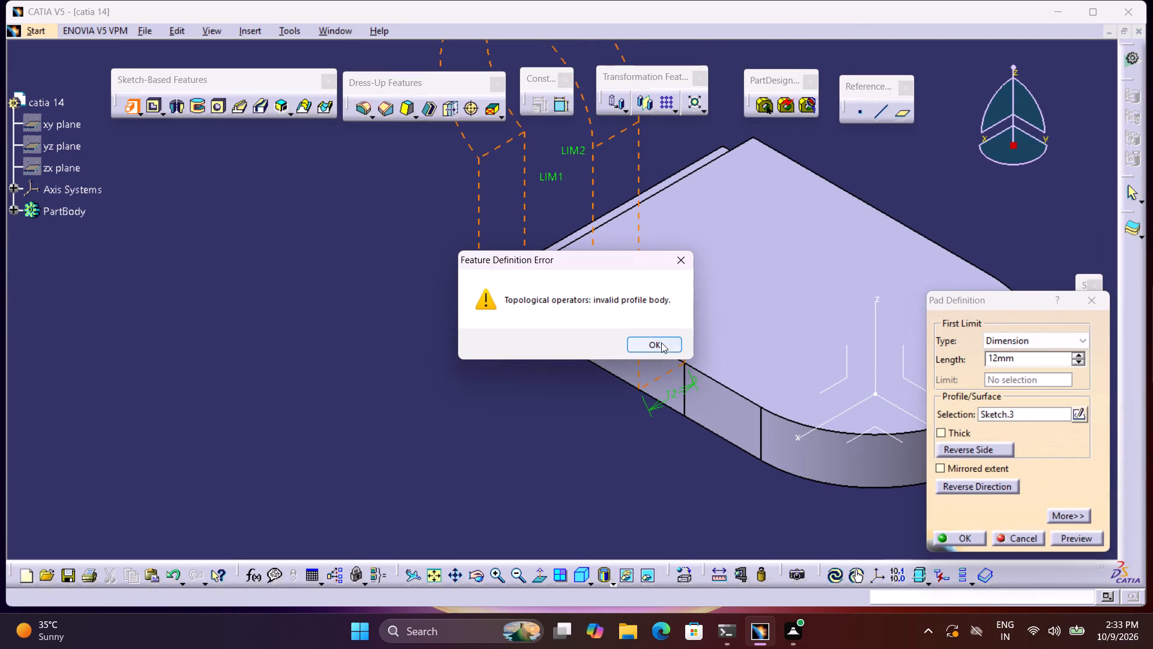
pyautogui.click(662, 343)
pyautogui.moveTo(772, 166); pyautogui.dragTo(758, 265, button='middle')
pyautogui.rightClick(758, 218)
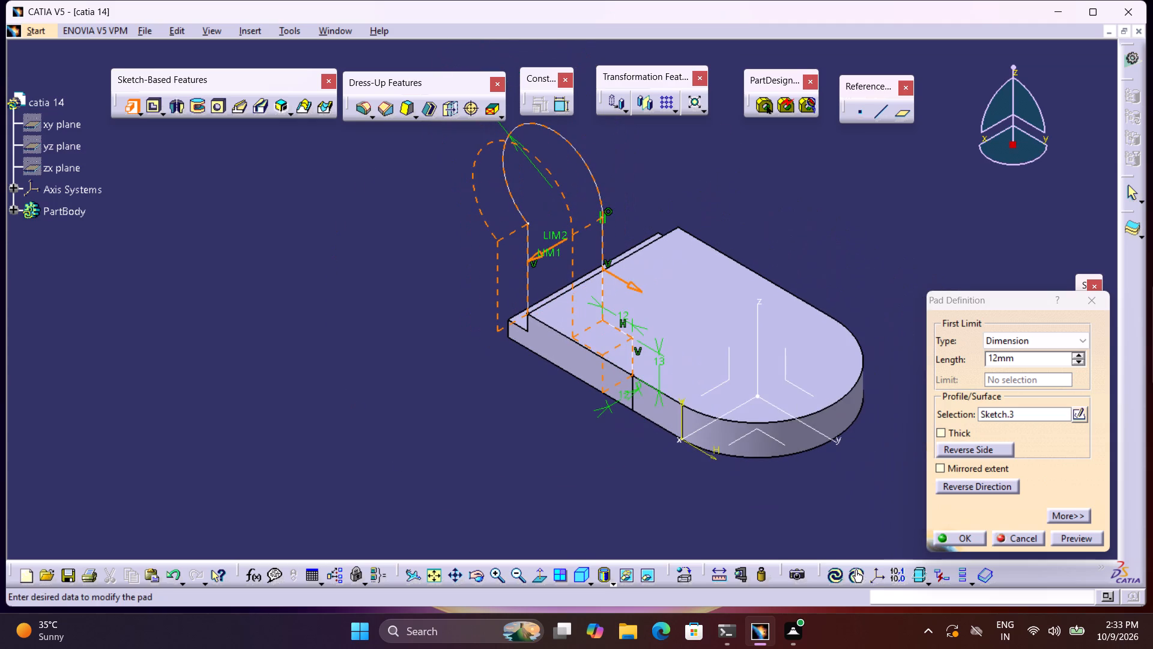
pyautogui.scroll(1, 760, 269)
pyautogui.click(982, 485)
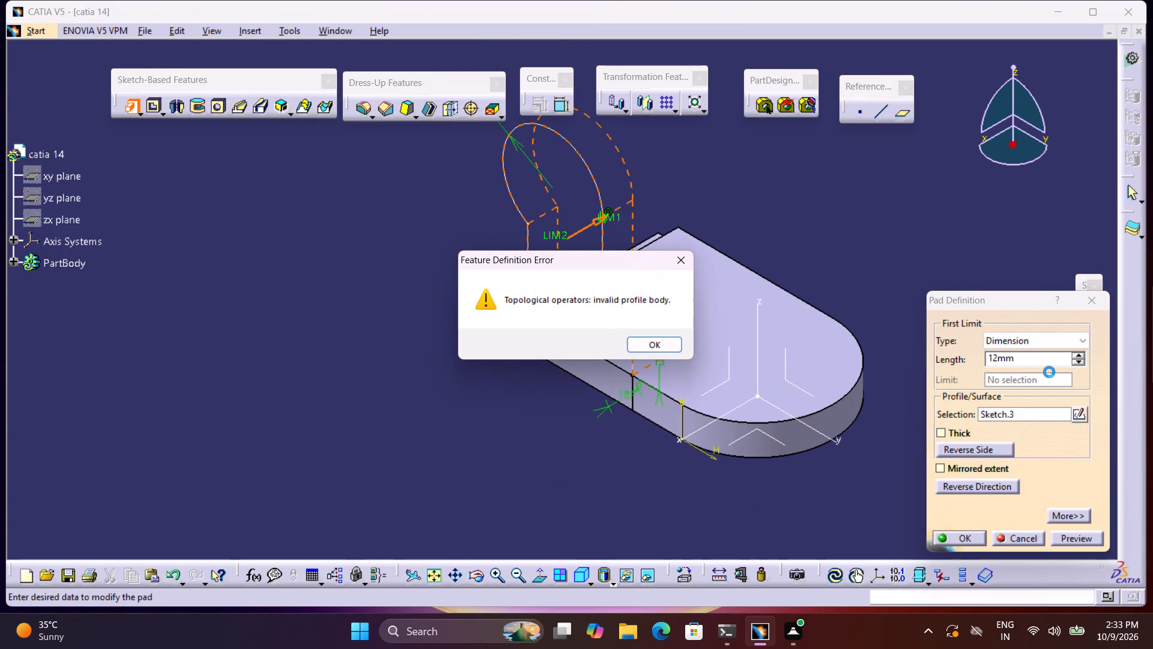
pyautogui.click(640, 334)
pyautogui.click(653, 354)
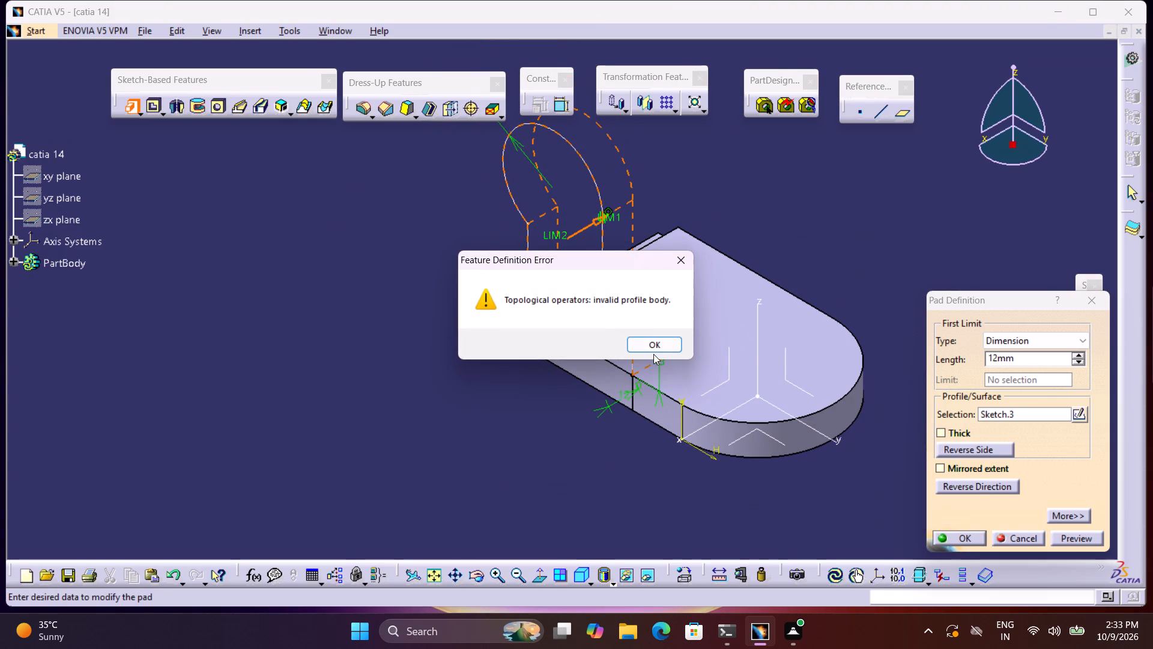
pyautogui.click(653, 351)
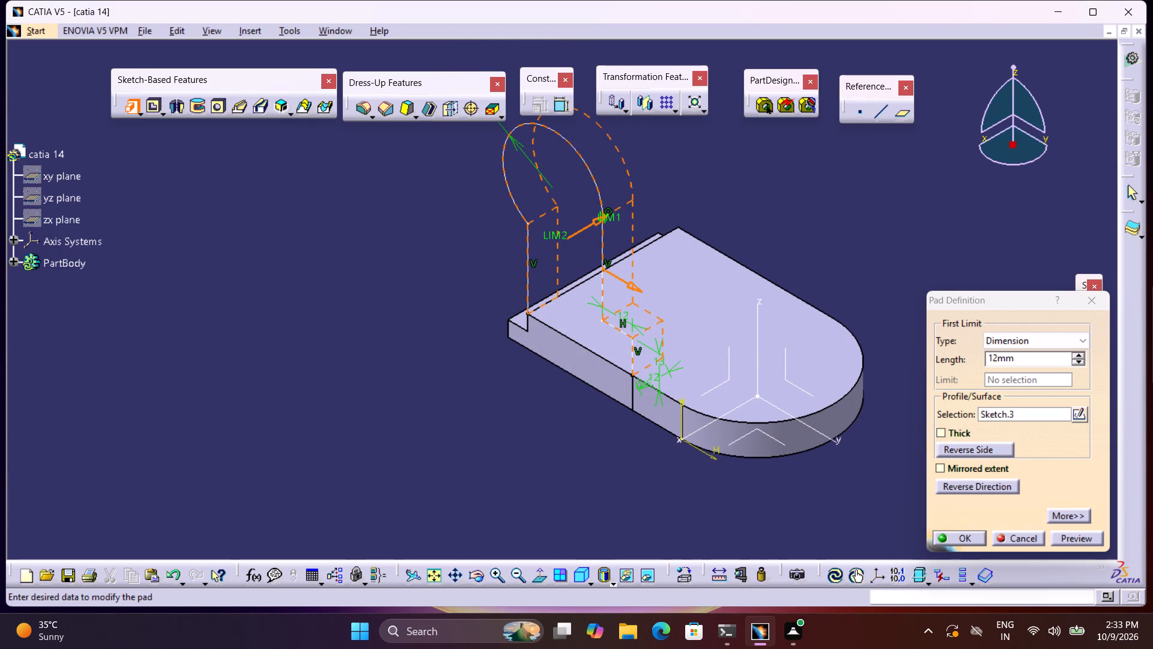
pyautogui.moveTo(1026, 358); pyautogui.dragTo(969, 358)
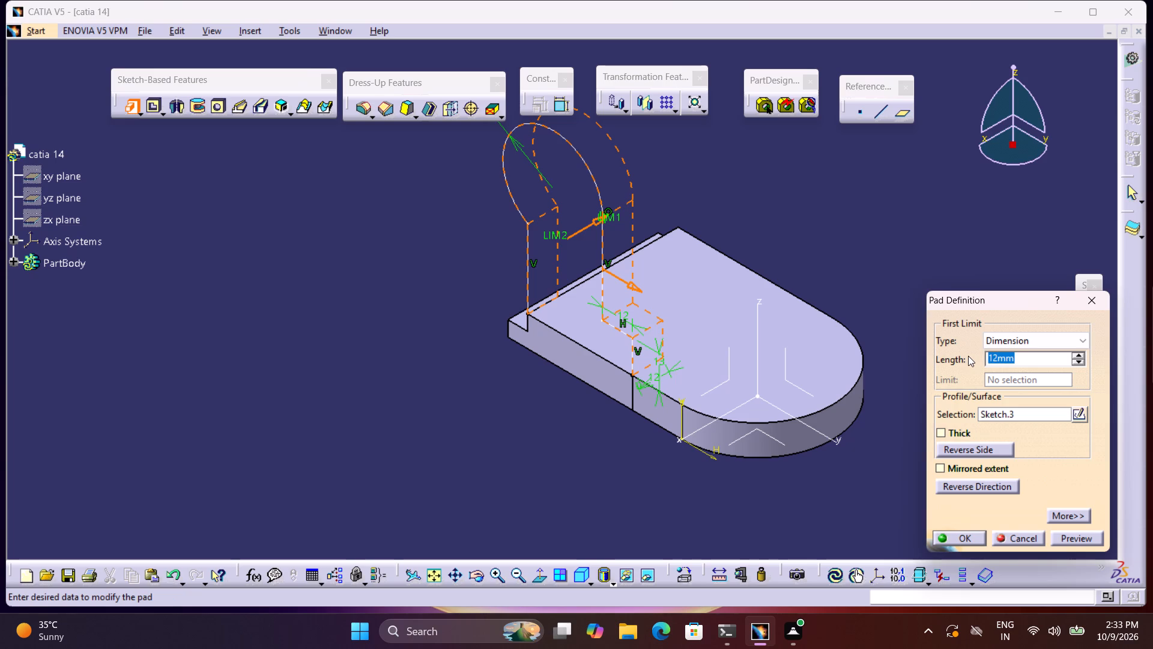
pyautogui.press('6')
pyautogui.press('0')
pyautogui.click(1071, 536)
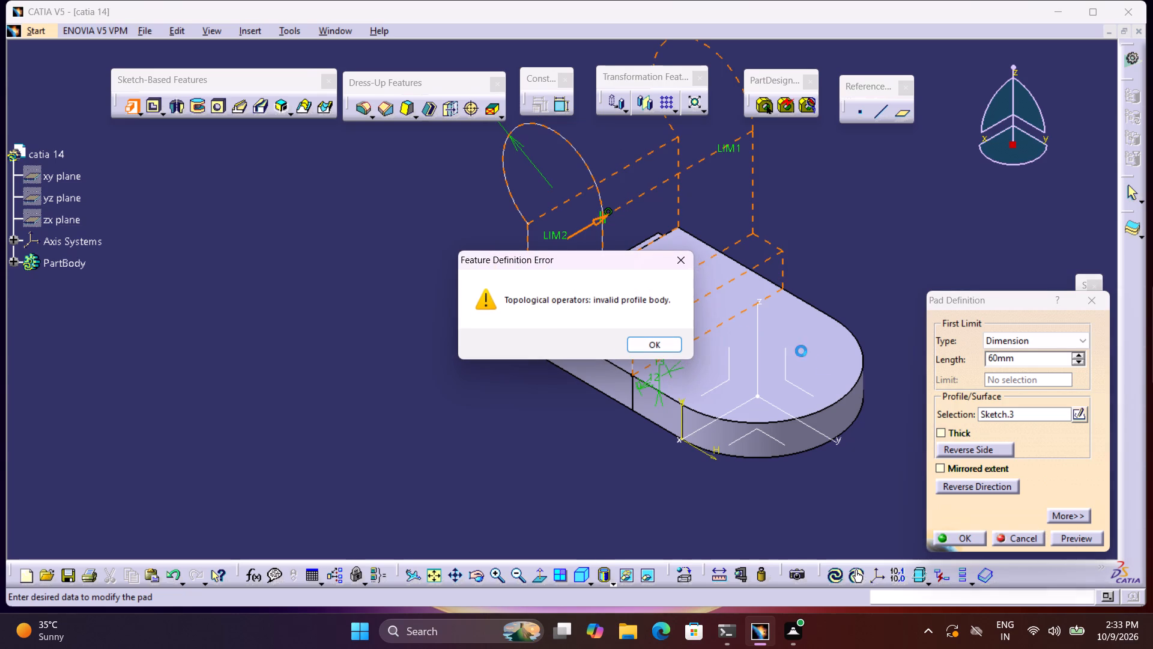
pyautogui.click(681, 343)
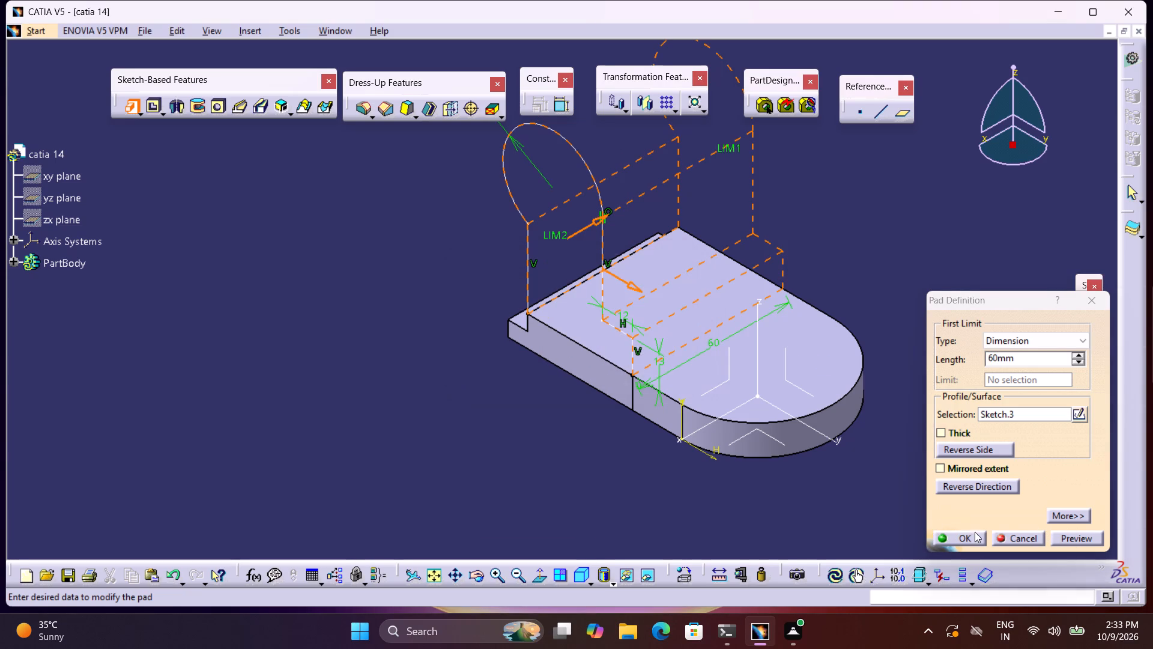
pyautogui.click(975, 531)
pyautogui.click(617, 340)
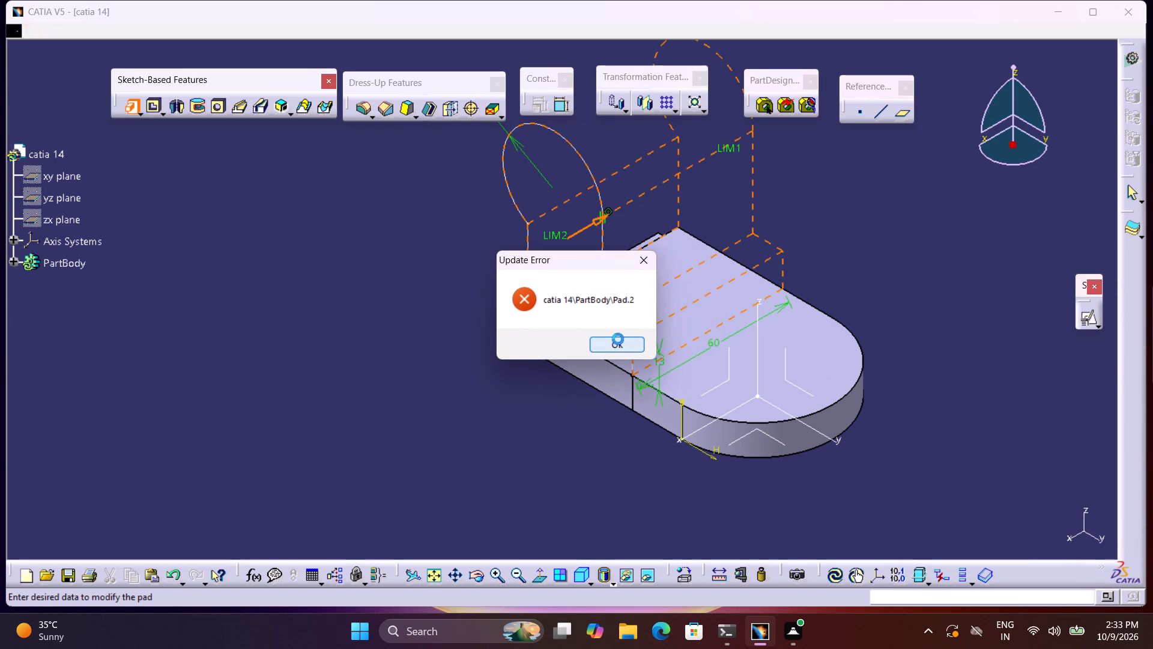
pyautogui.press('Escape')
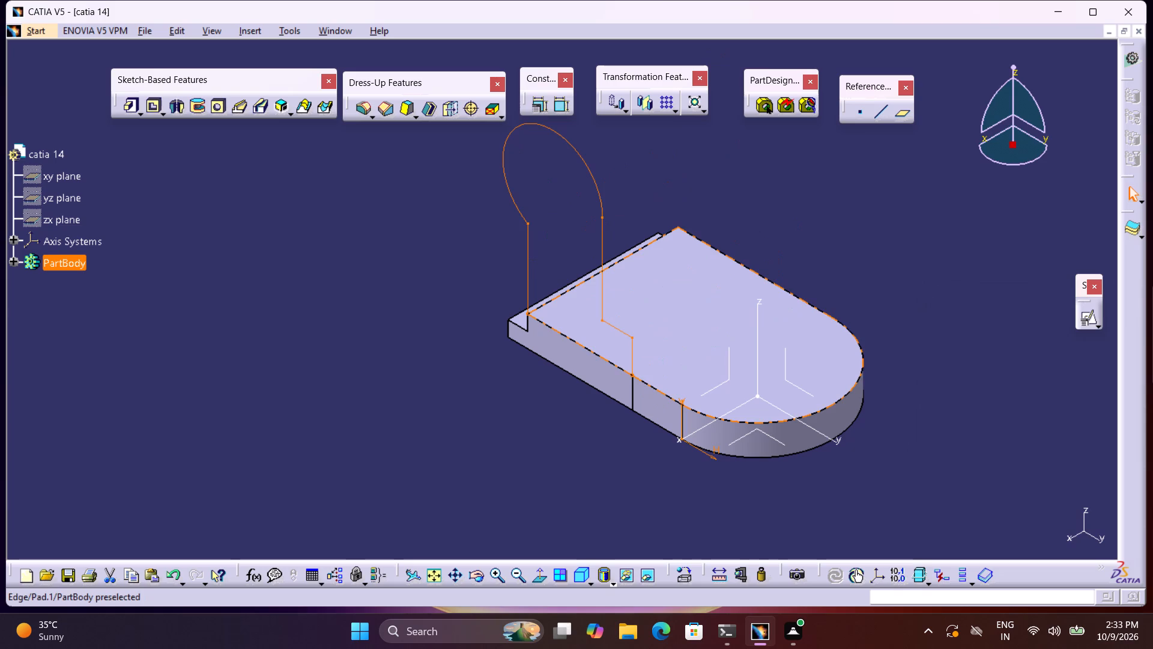
# Reopen the profile sketch, make the lower end of the vertical line beside the end step coincident with the plate's top edge, and exit.
pyautogui.doubleClick(599, 201)
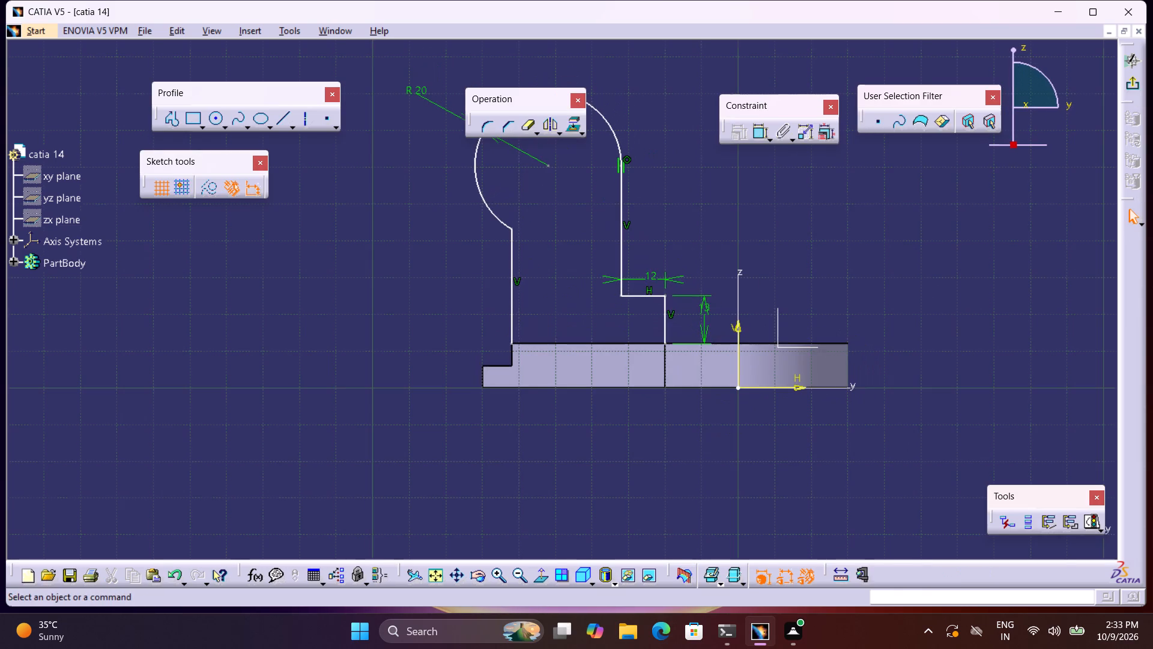
pyautogui.moveTo(576, 301); pyautogui.dragTo(552, 191, button='middle')
pyautogui.rightClick(563, 252)
pyautogui.moveTo(549, 161); pyautogui.dragTo(548, 117, button='middle')
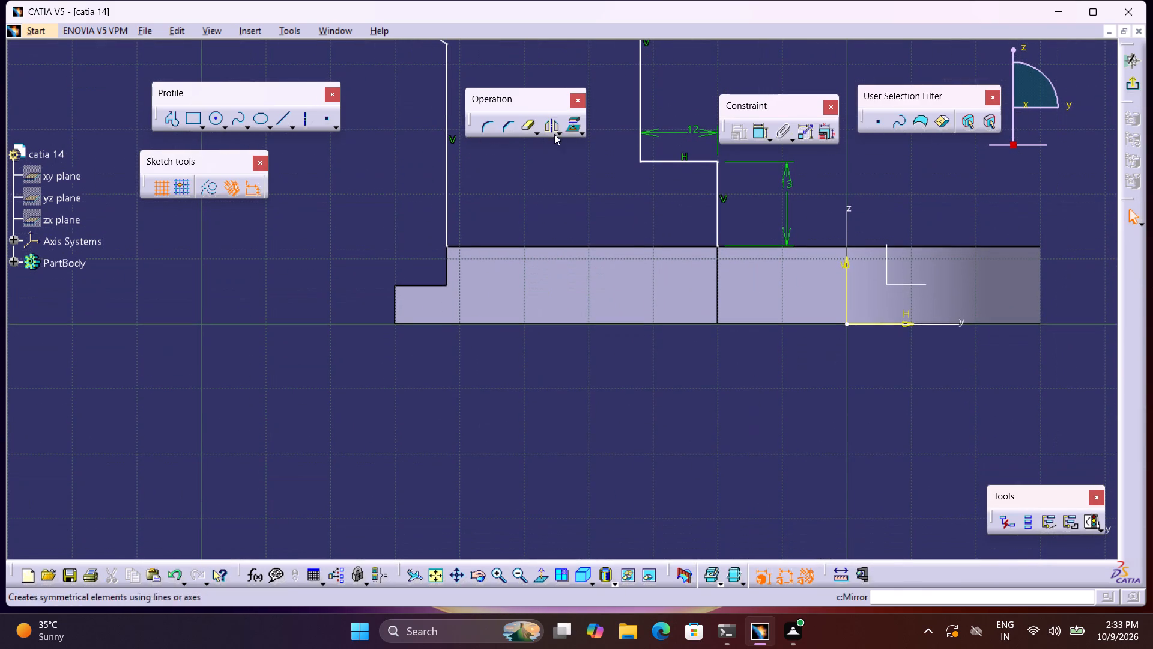
pyautogui.moveTo(545, 241); pyautogui.dragTo(524, 164, button='middle')
pyautogui.rightClick(545, 241)
pyautogui.moveTo(417, 187); pyautogui.dragTo(477, 257, button='middle')
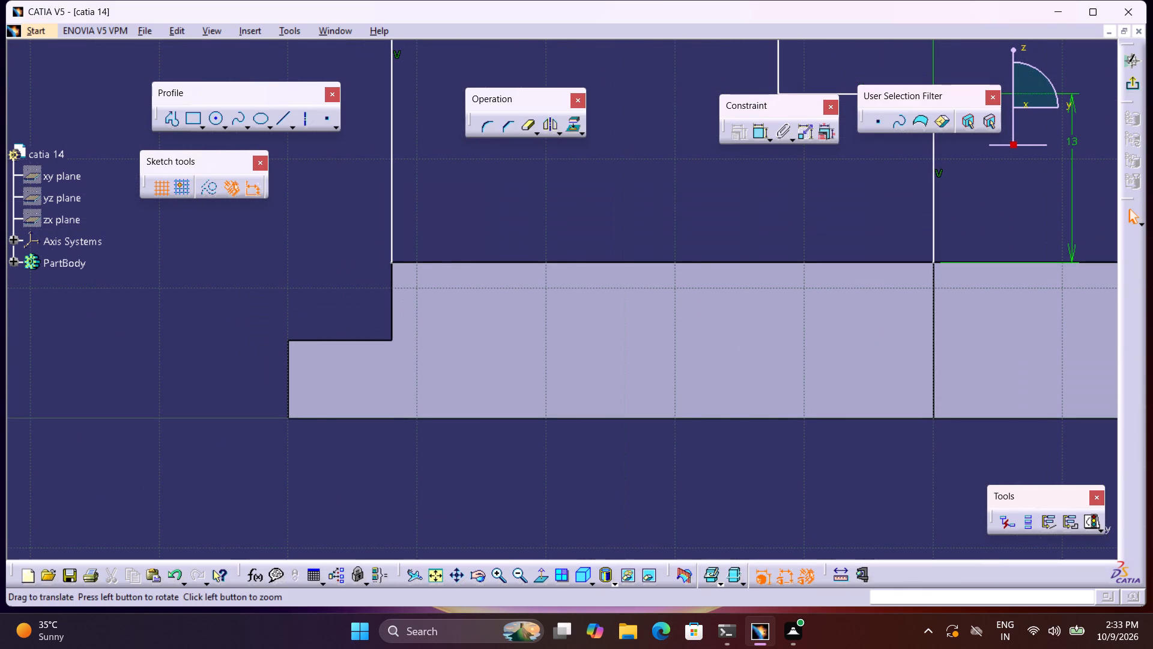
pyautogui.click(766, 139)
pyautogui.doubleClick(760, 135)
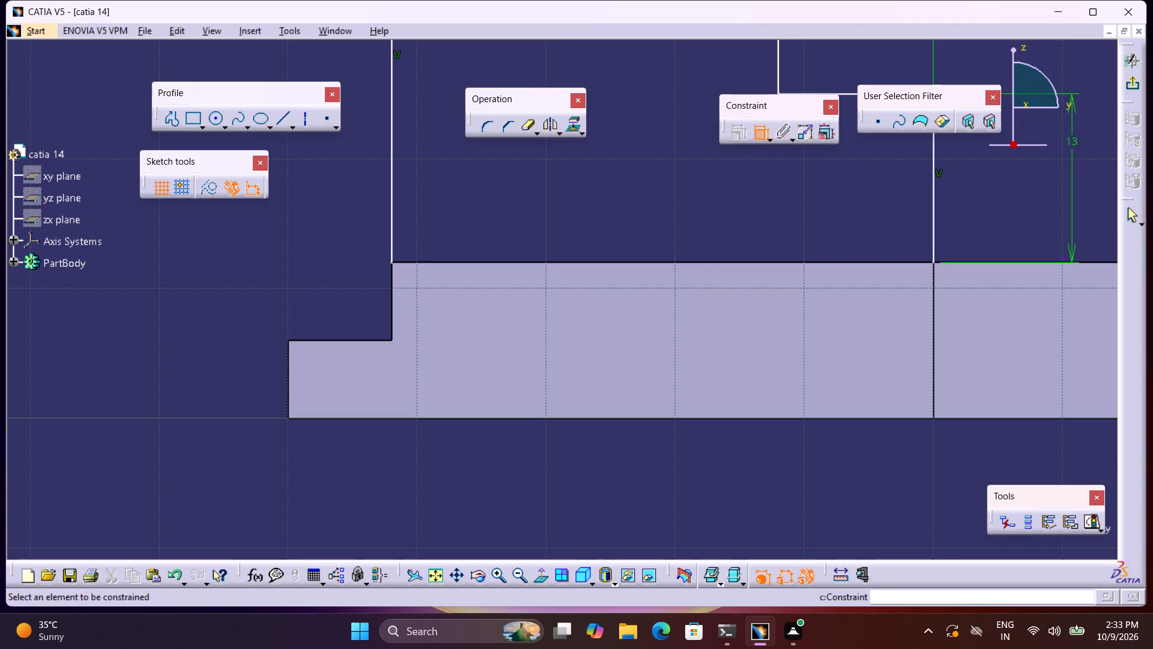
pyautogui.click(391, 260)
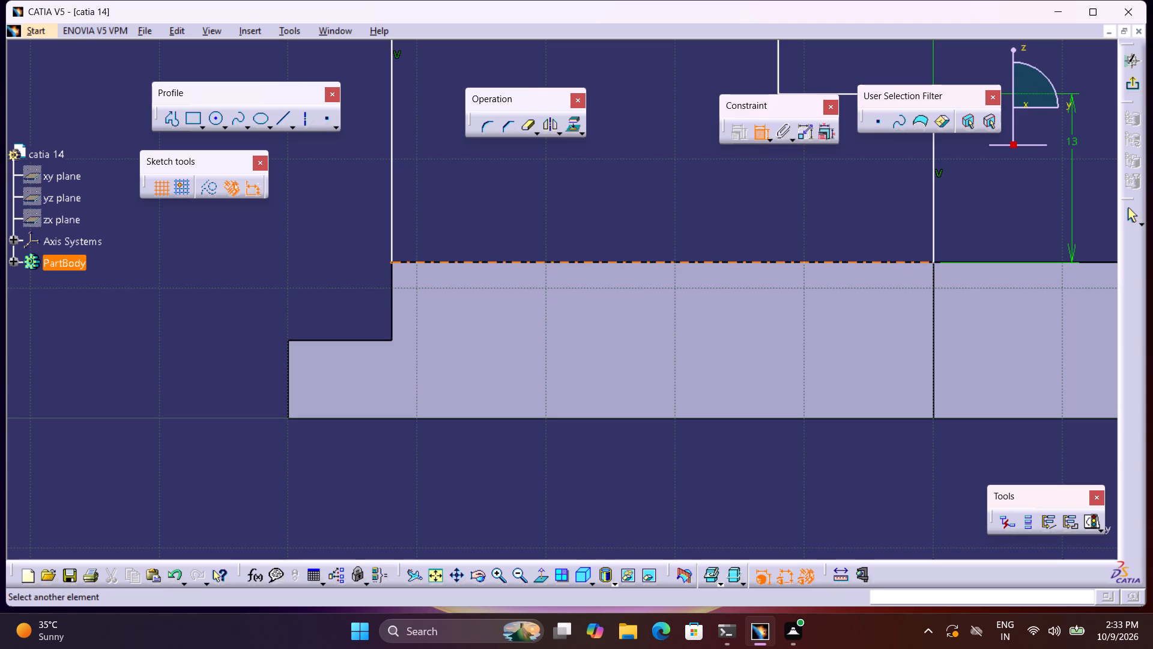
pyautogui.click(403, 264)
pyautogui.rightClick(403, 264)
pyautogui.click(464, 397)
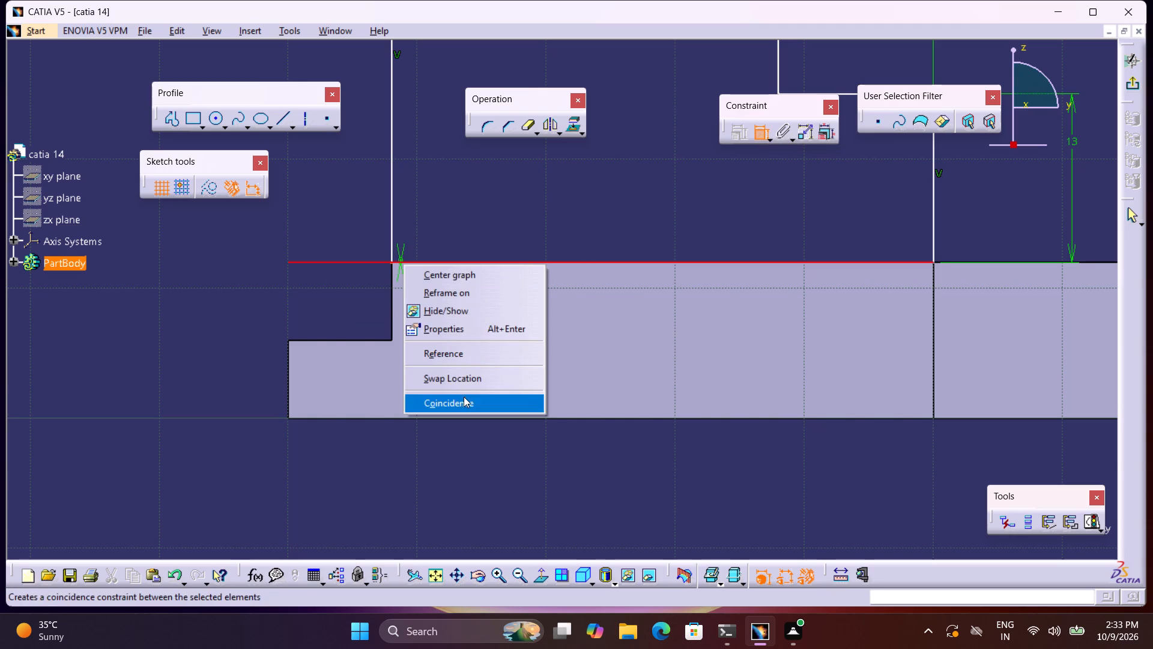
pyautogui.click(1139, 80)
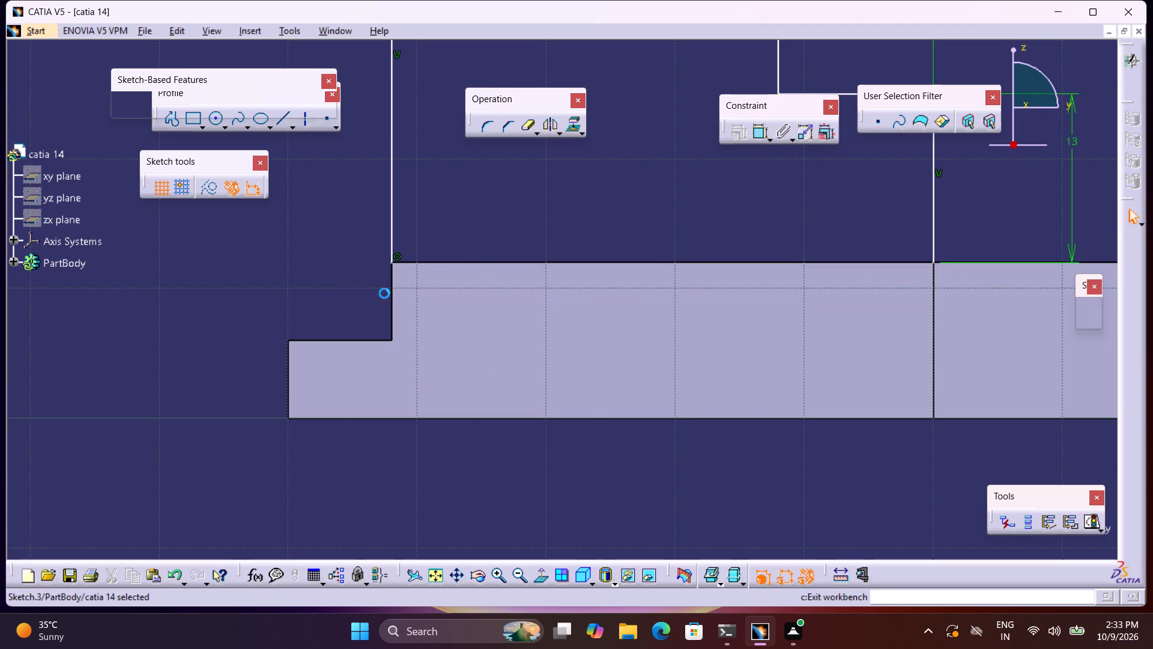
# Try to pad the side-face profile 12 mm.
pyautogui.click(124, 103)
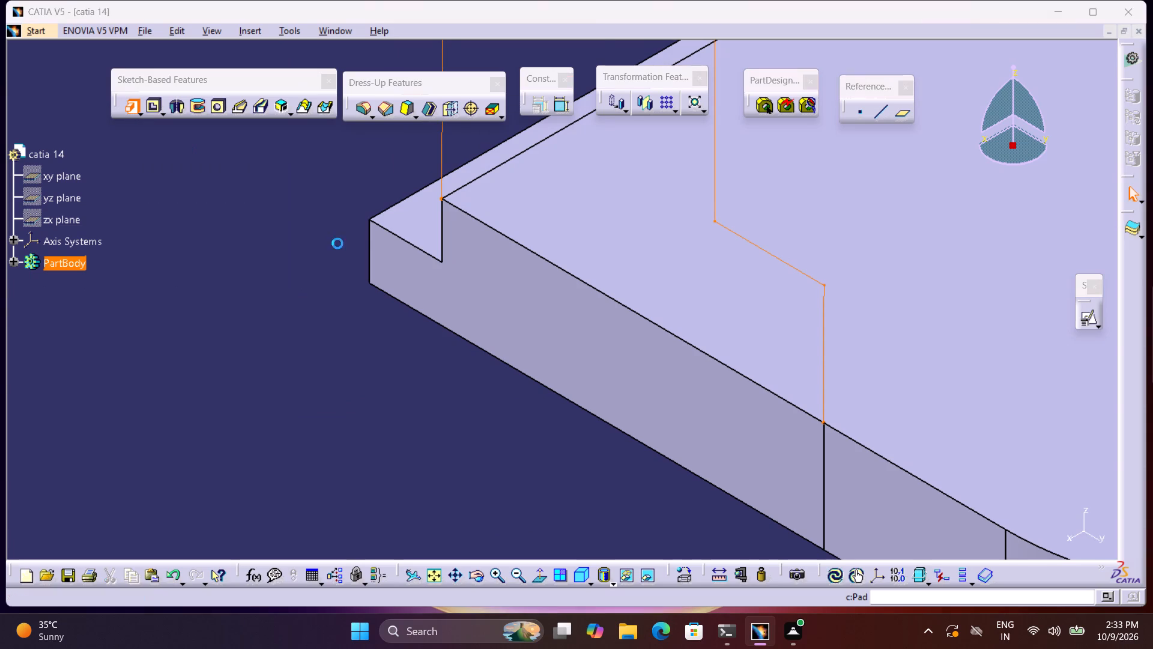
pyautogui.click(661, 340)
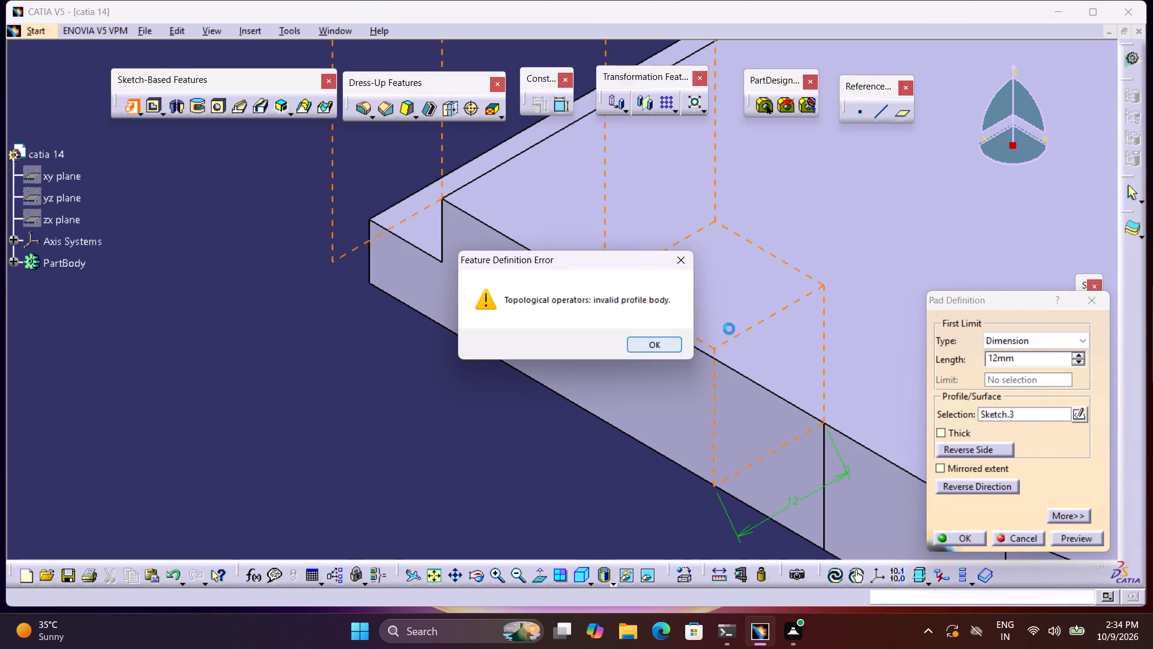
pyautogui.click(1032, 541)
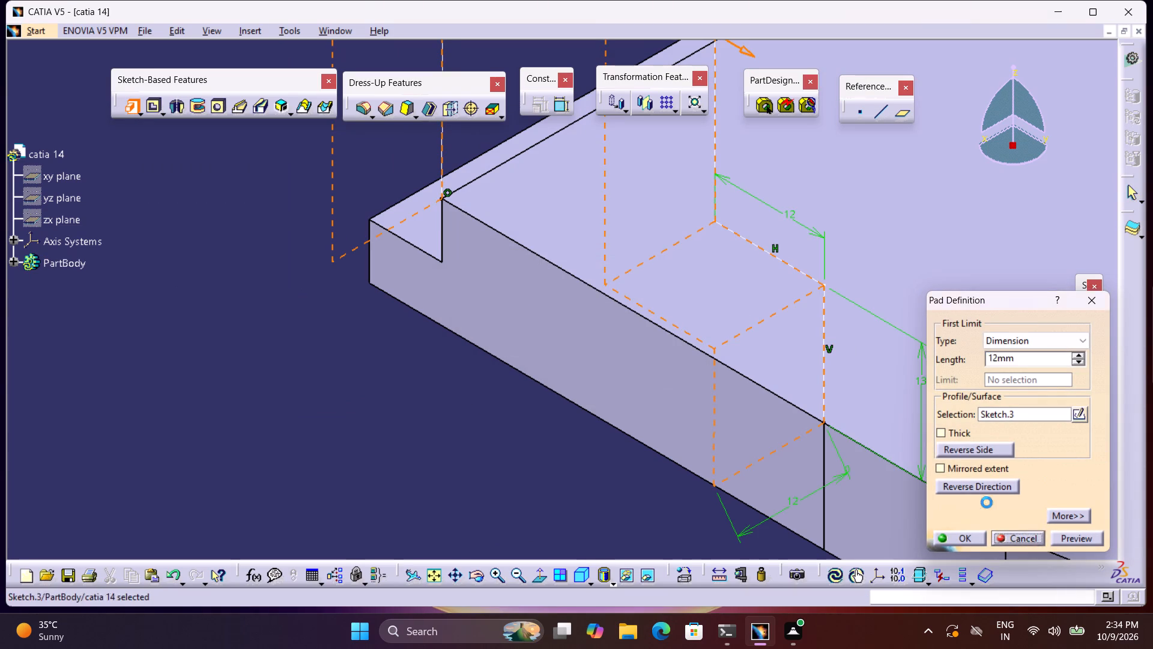
# Reopen the side-face profile sketch, close its bottom with a horizontal line along the plate's top edge between the vertical lines' lower ends, and exit.
pyautogui.doubleClick(719, 221)
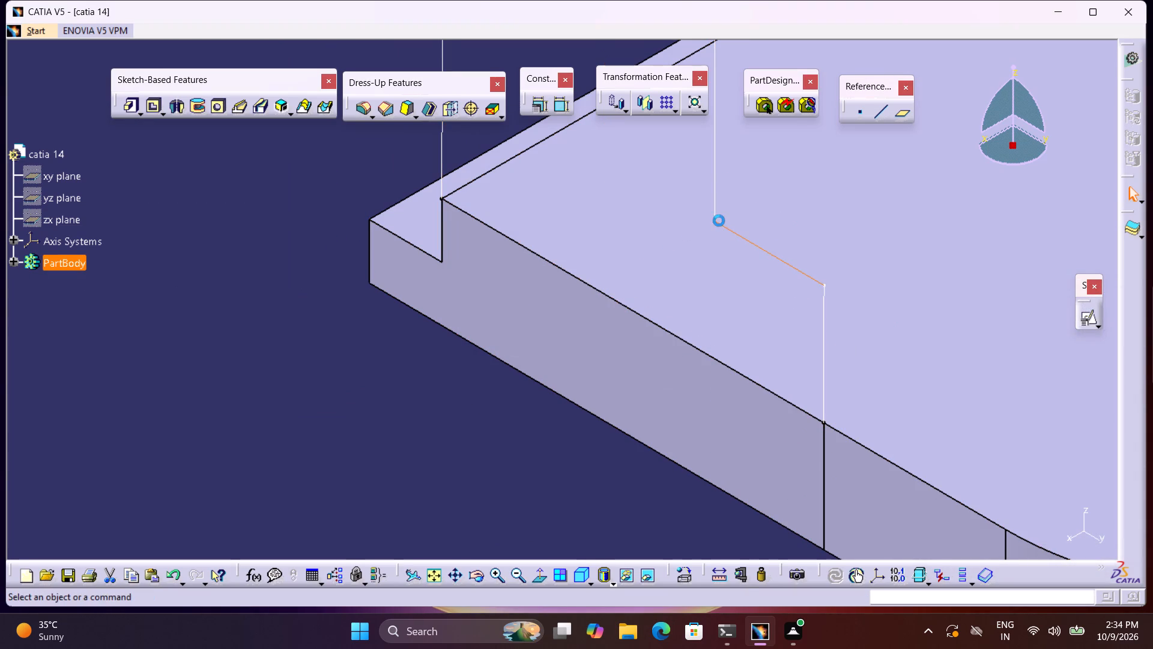
pyautogui.moveTo(728, 249); pyautogui.dragTo(737, 305, button='middle')
pyautogui.rightClick(733, 264)
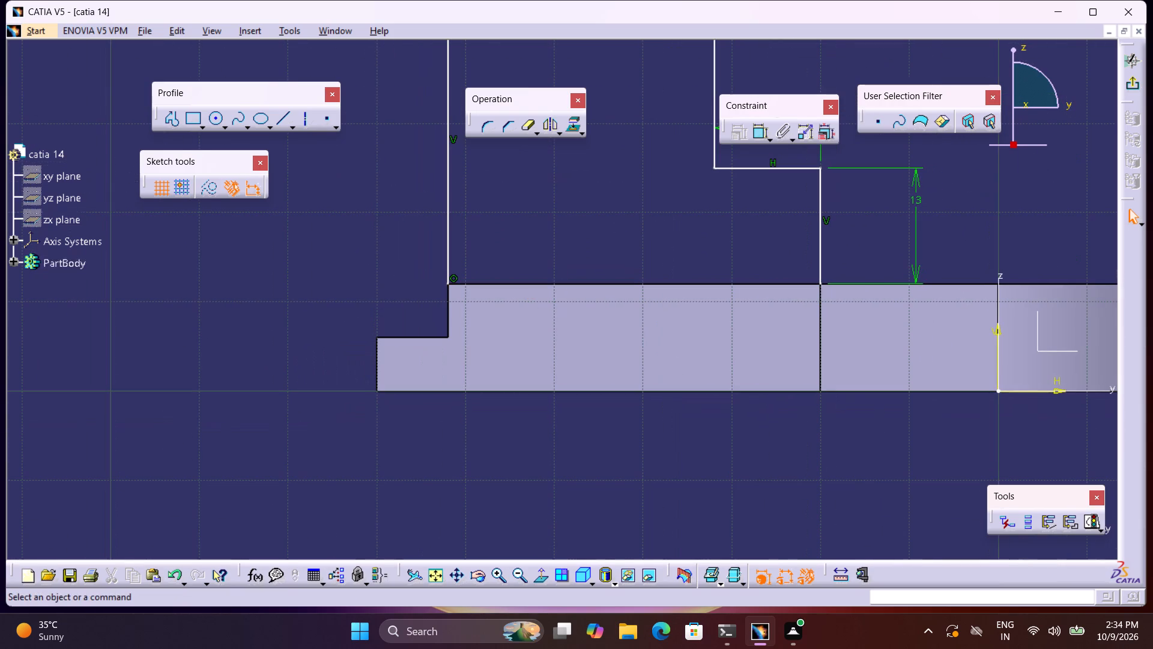
pyautogui.click(172, 117)
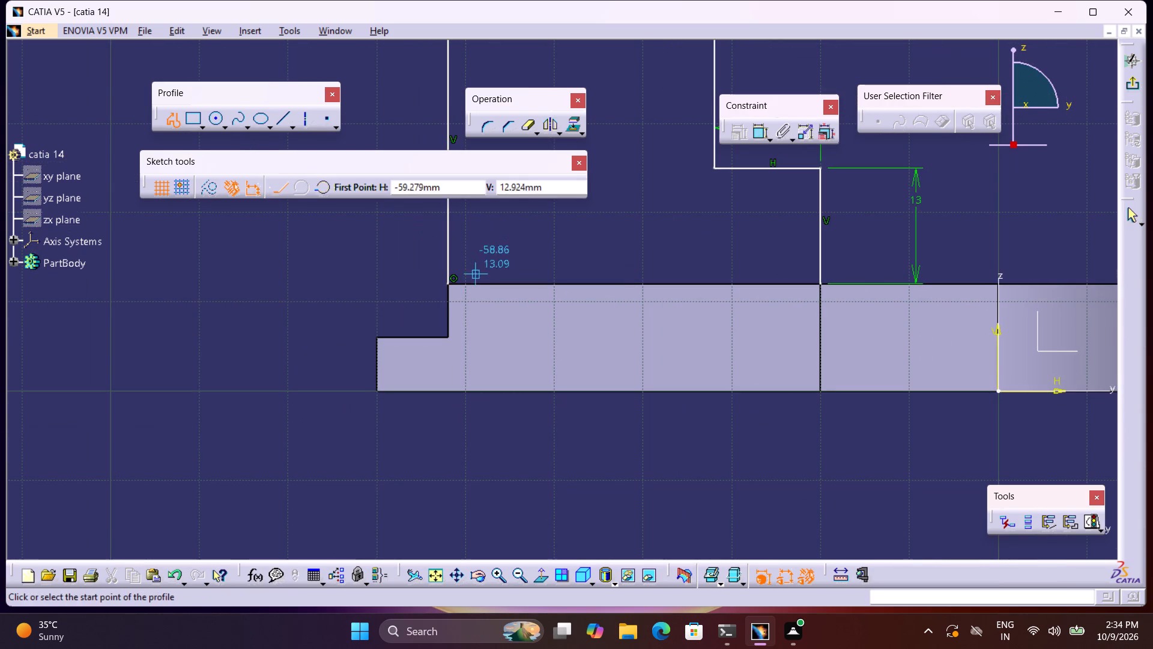
pyautogui.click(447, 282)
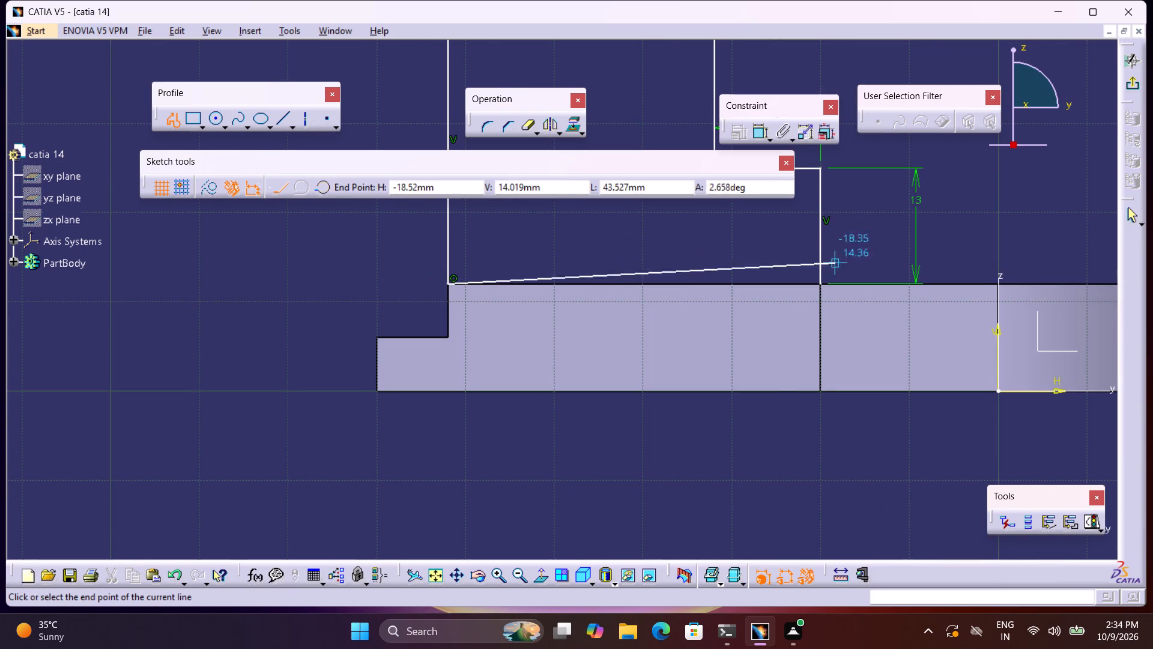
pyautogui.click(822, 287)
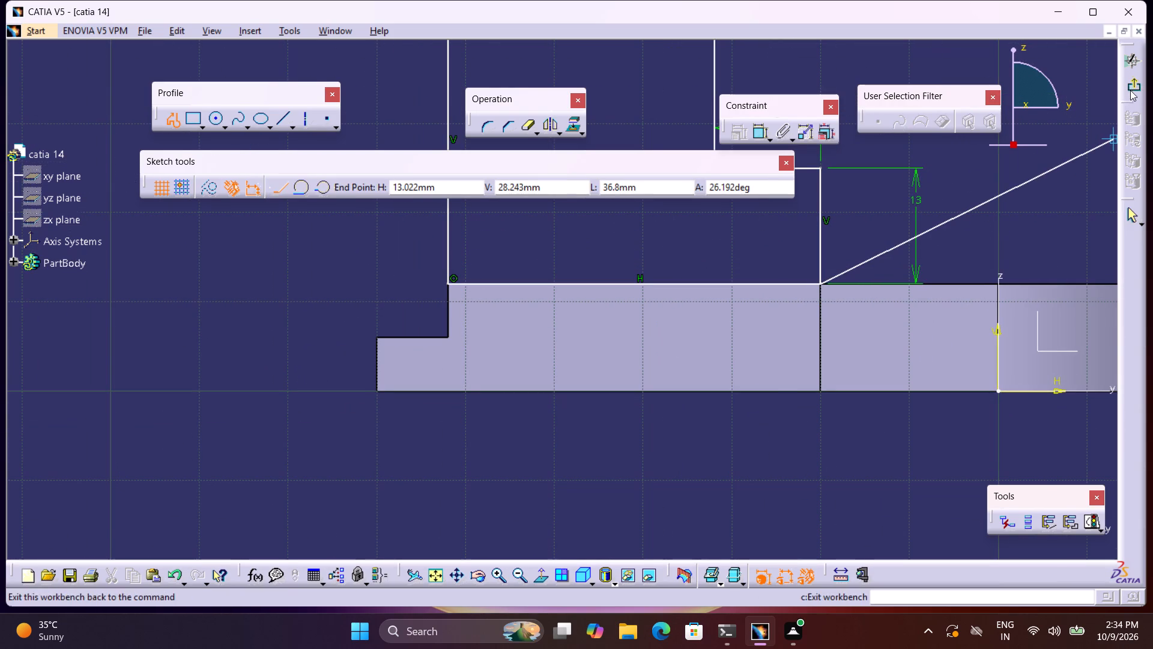
pyautogui.click(1130, 87)
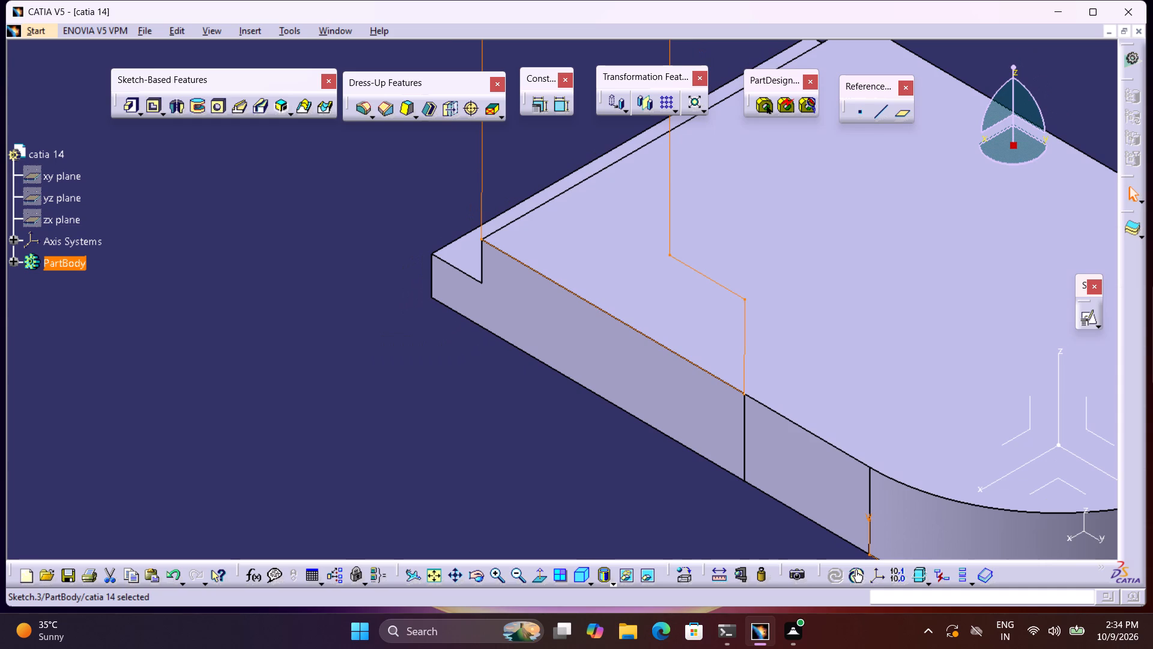
# Pad the closed side-face profile 60 mm in the reversed direction, across the plate.
pyautogui.click(132, 105)
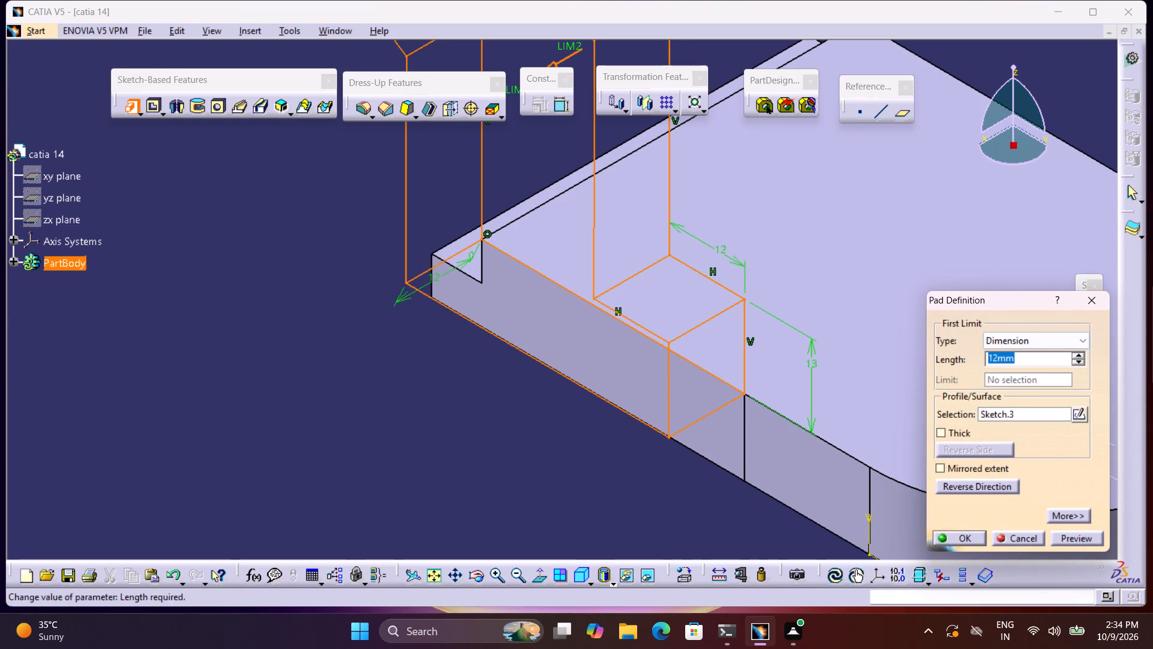
pyautogui.click(1006, 488)
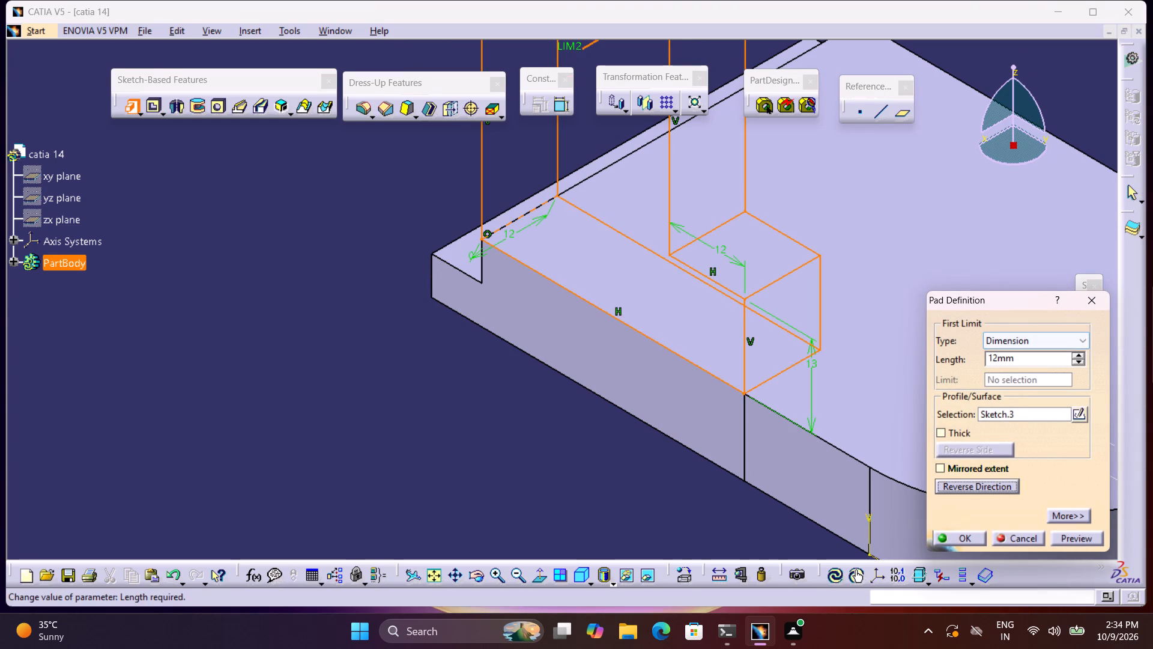
pyautogui.moveTo(1026, 360); pyautogui.dragTo(920, 358)
pyautogui.press('5')
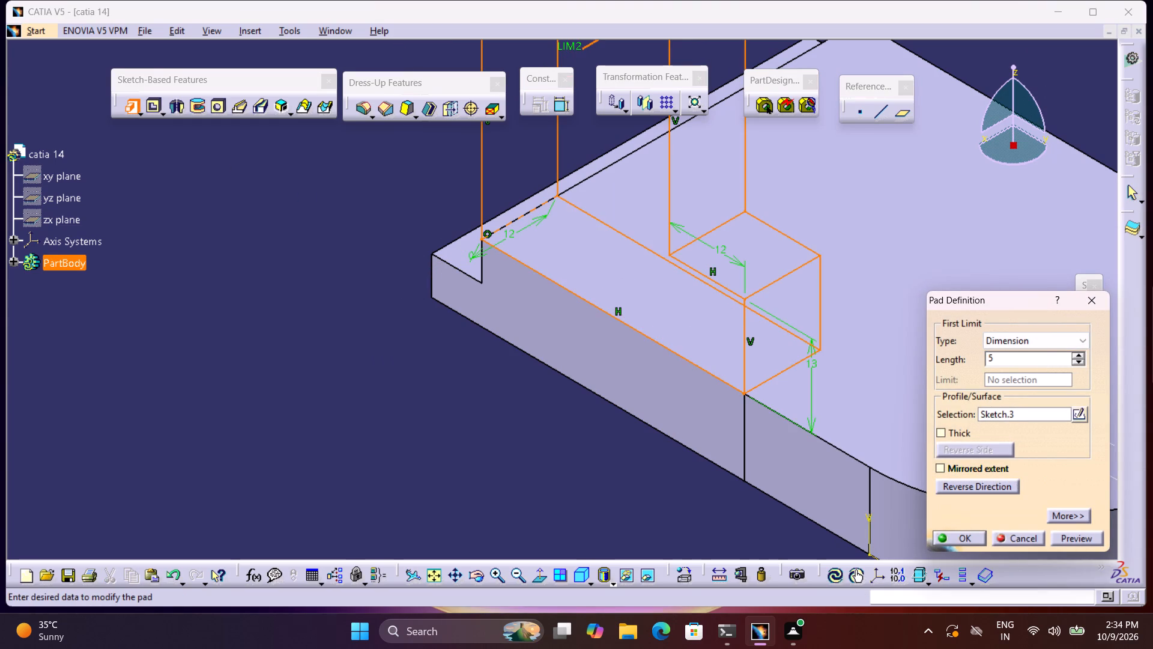
pyautogui.press('BackSpace')
pyautogui.write('60')
pyautogui.press('Return')
pyautogui.click(531, 493)
# Start a positioned sketch on the upright's tall flat face above the ledge, on the rounded-end side of the plate.
pyautogui.moveTo(659, 383); pyautogui.dragTo(624, 500, button='middle')
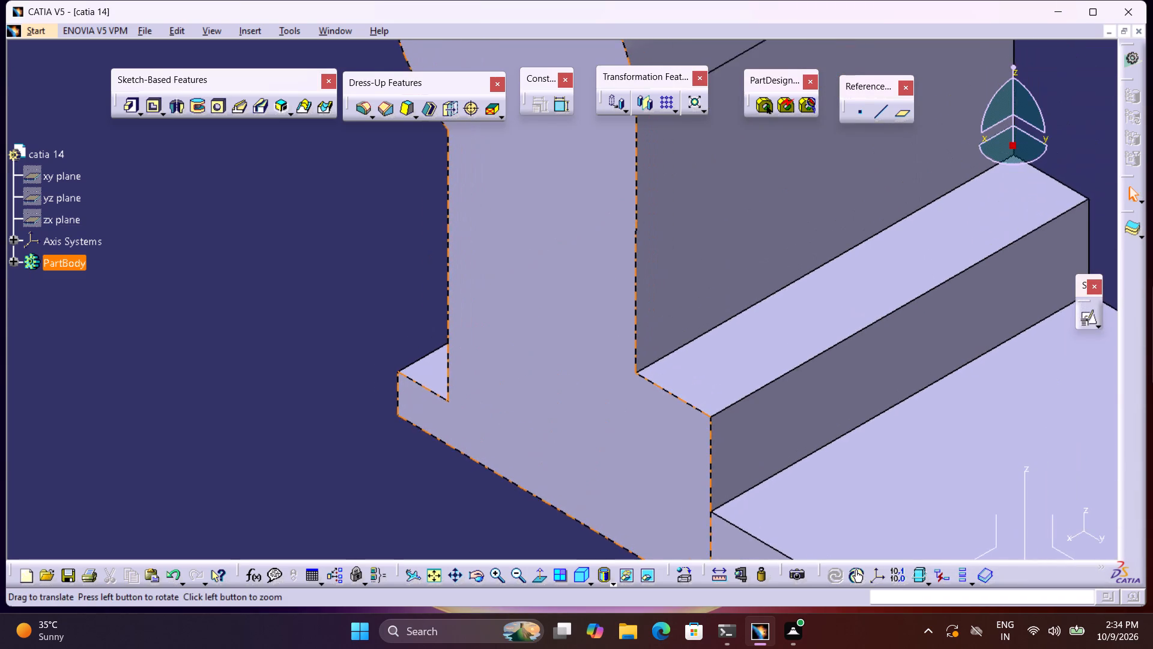
pyautogui.moveTo(624, 500); pyautogui.dragTo(586, 475, button='middle')
pyautogui.moveTo(328, 396); pyautogui.dragTo(348, 471, button='middle')
pyautogui.rightClick(328, 396)
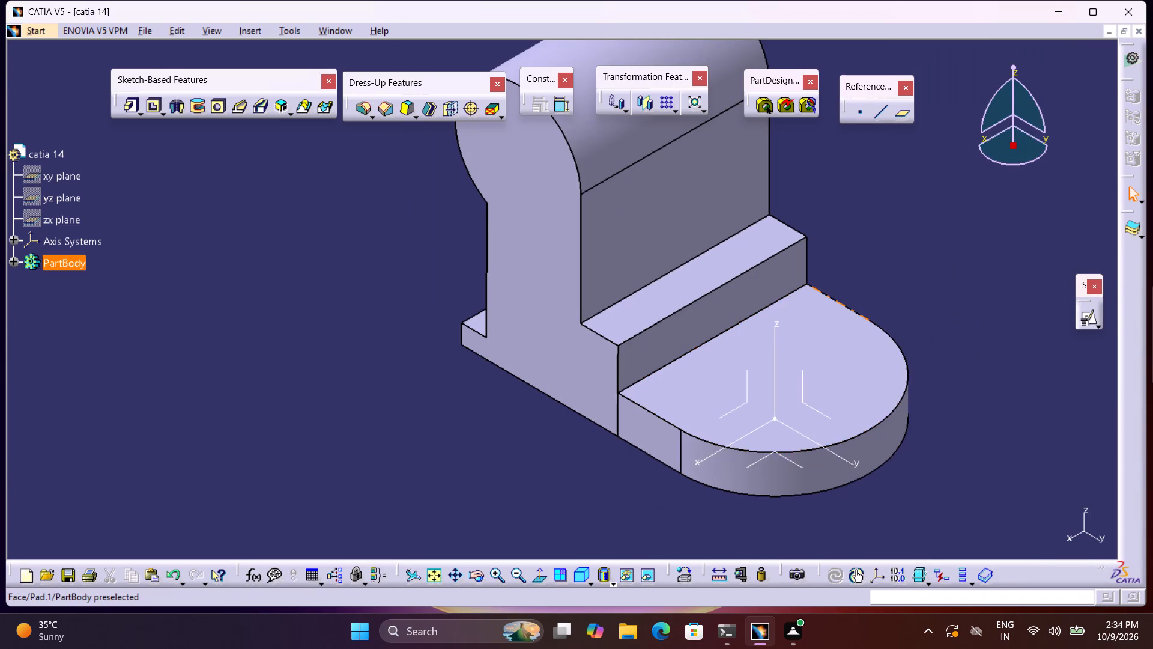
pyautogui.moveTo(918, 226); pyautogui.dragTo(822, 288, button='middle')
pyautogui.middleClick(822, 288)
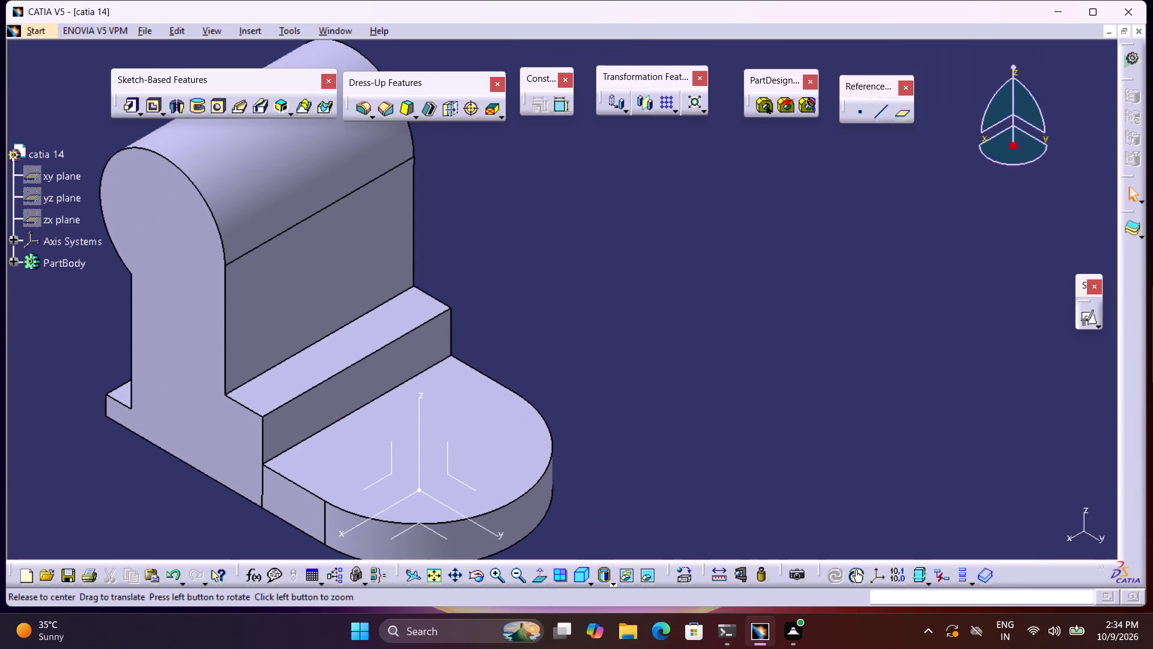
pyautogui.moveTo(782, 289); pyautogui.dragTo(874, 317, button='middle')
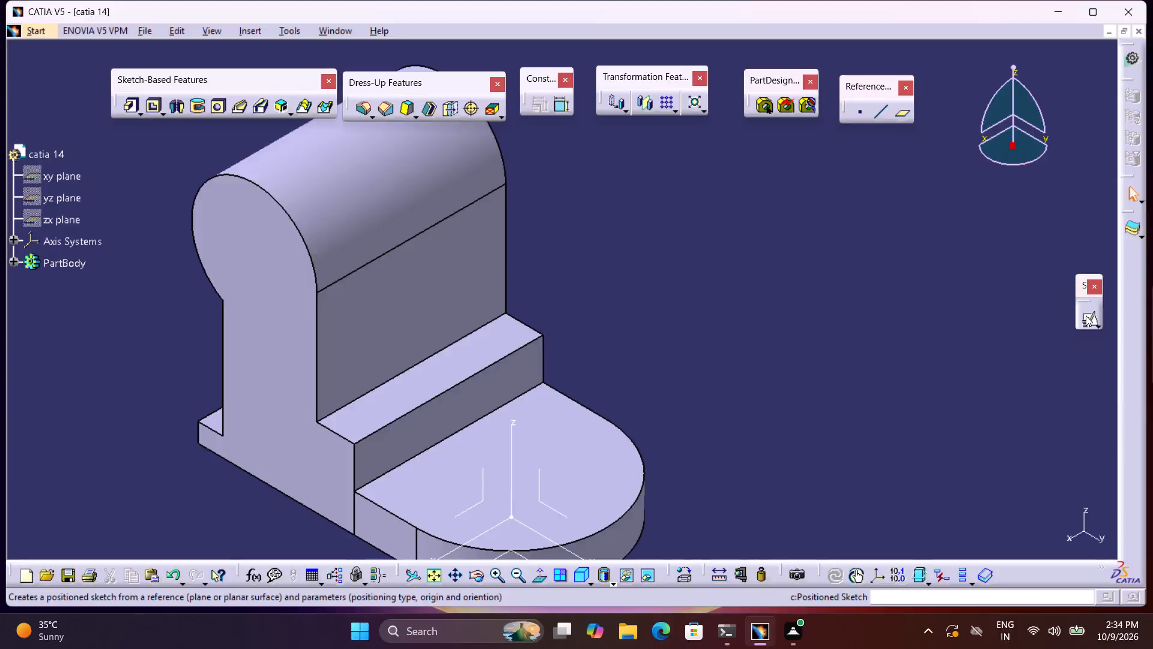
pyautogui.click(1086, 317)
pyautogui.click(468, 310)
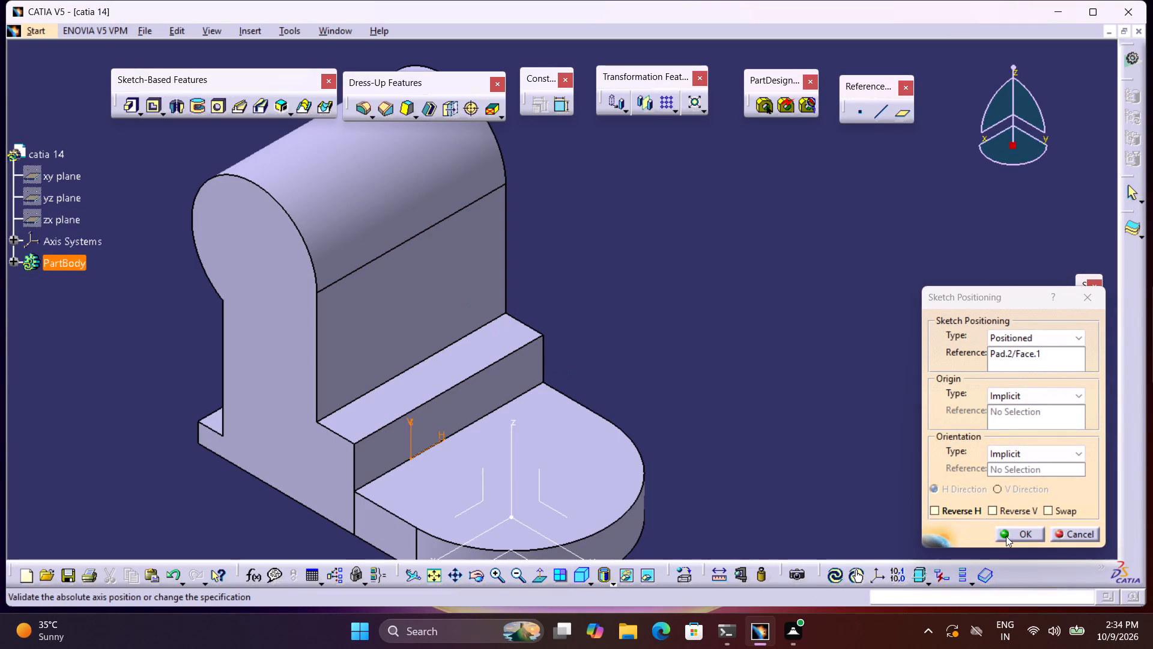
pyautogui.click(1009, 534)
pyautogui.moveTo(605, 344); pyautogui.dragTo(733, 430, button='middle')
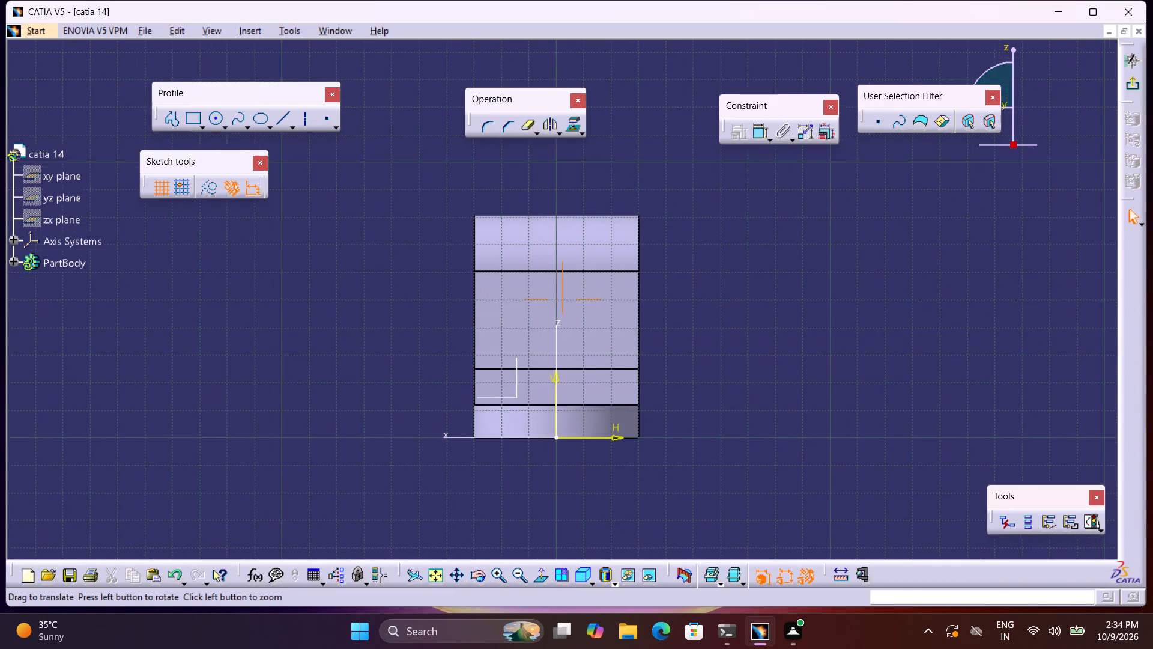
pyautogui.moveTo(733, 430); pyautogui.dragTo(729, 344, button='middle')
pyautogui.rightClick(746, 447)
pyautogui.moveTo(889, 378); pyautogui.dragTo(882, 370, button='middle')
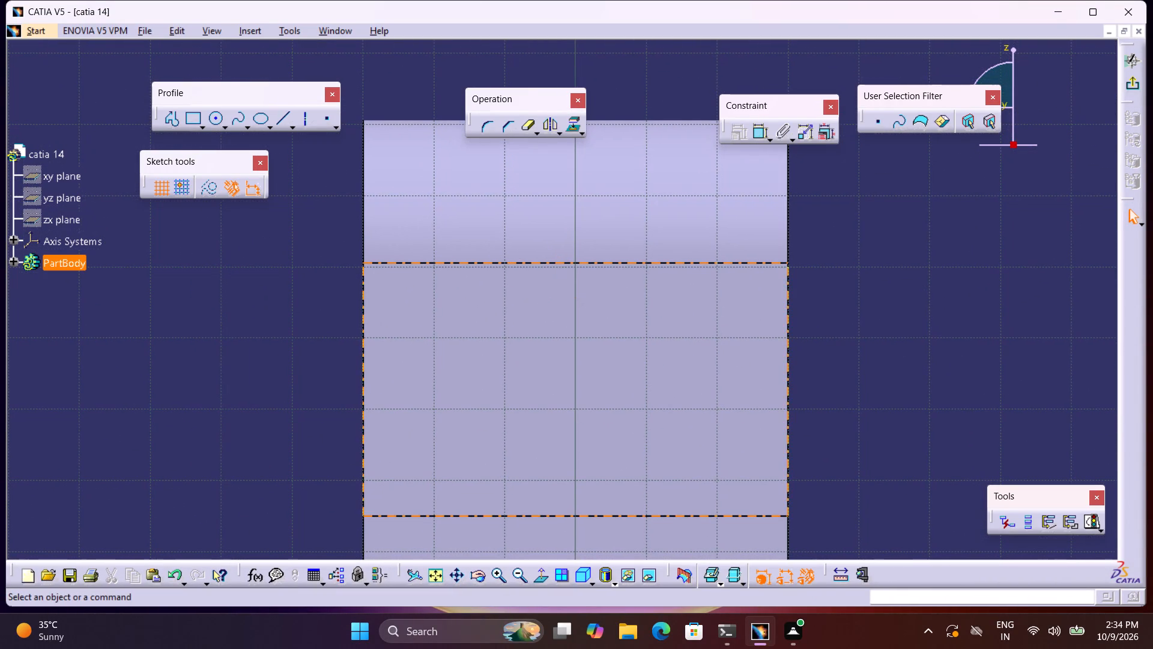
# Draw a freehand rectangle on the upright's flat face, just below the start of the rounded top.
pyautogui.click(192, 118)
pyautogui.moveTo(508, 333); pyautogui.dragTo(486, 293, button='middle')
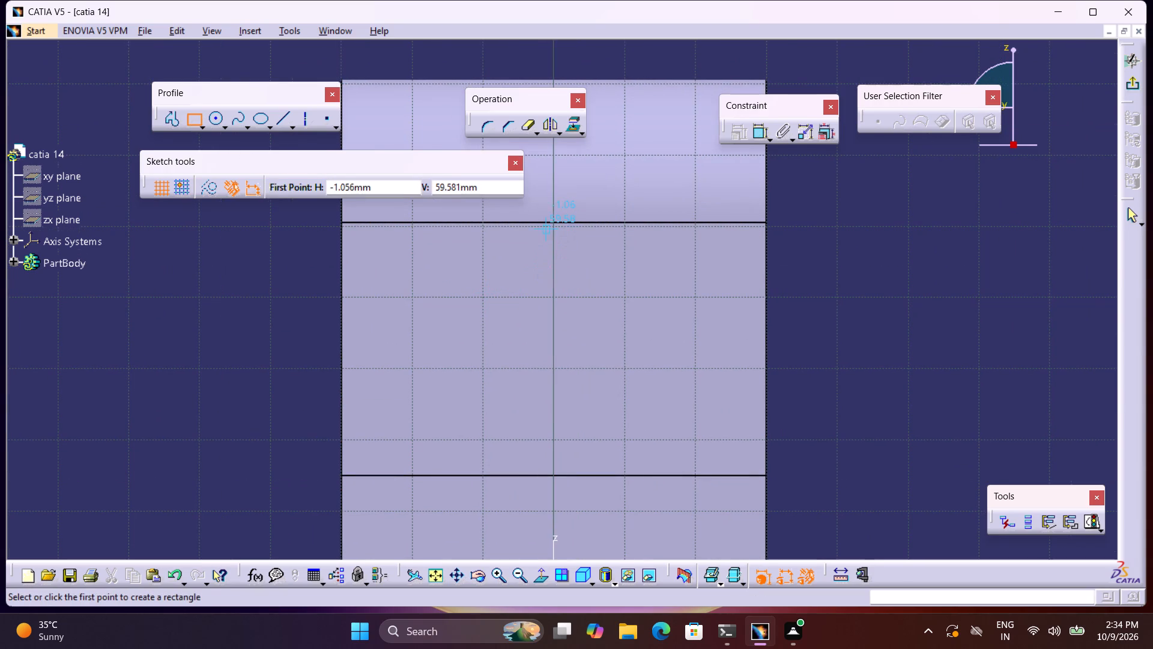
pyautogui.click(548, 227)
pyautogui.click(674, 443)
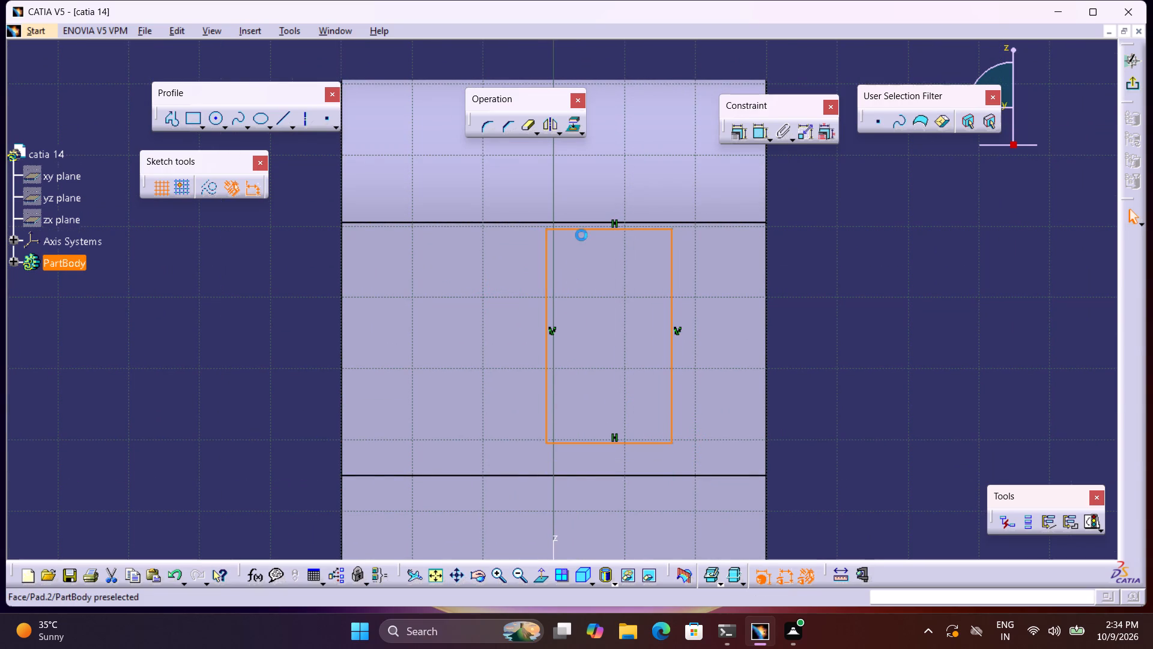
# Stretch the rectangle freehand to about 25 mm wide and 35 mm high, spanning the vertical axis and reaching slightly into the rounded top.
pyautogui.moveTo(591, 225); pyautogui.dragTo(572, 210)
pyautogui.click(552, 197)
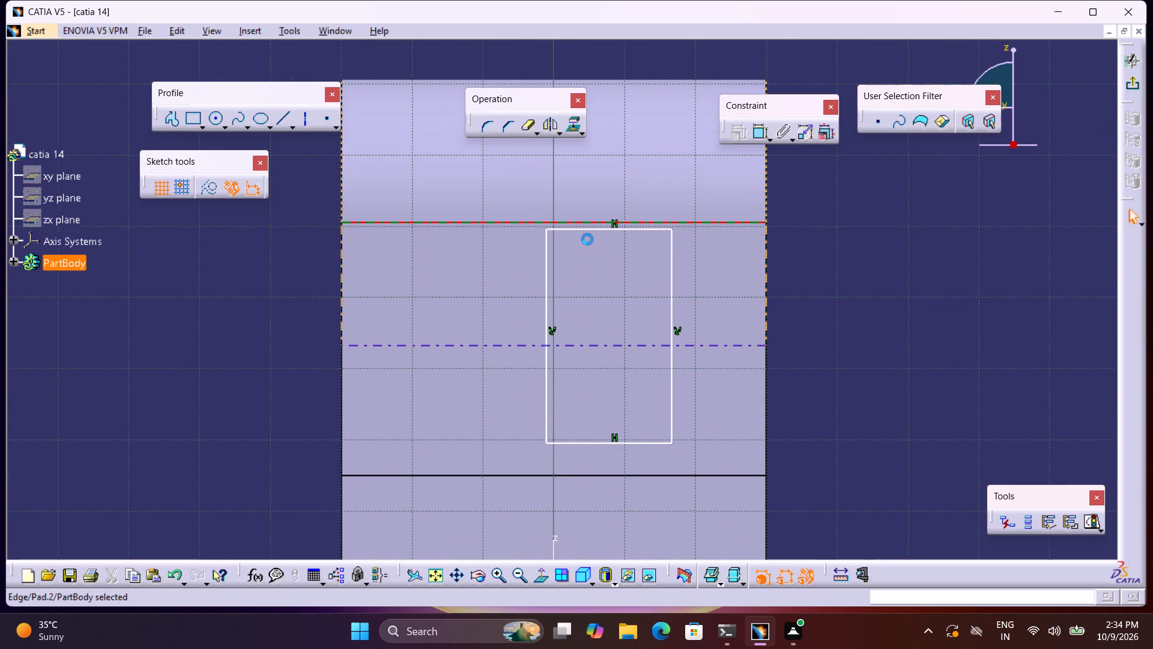
pyautogui.click(646, 256)
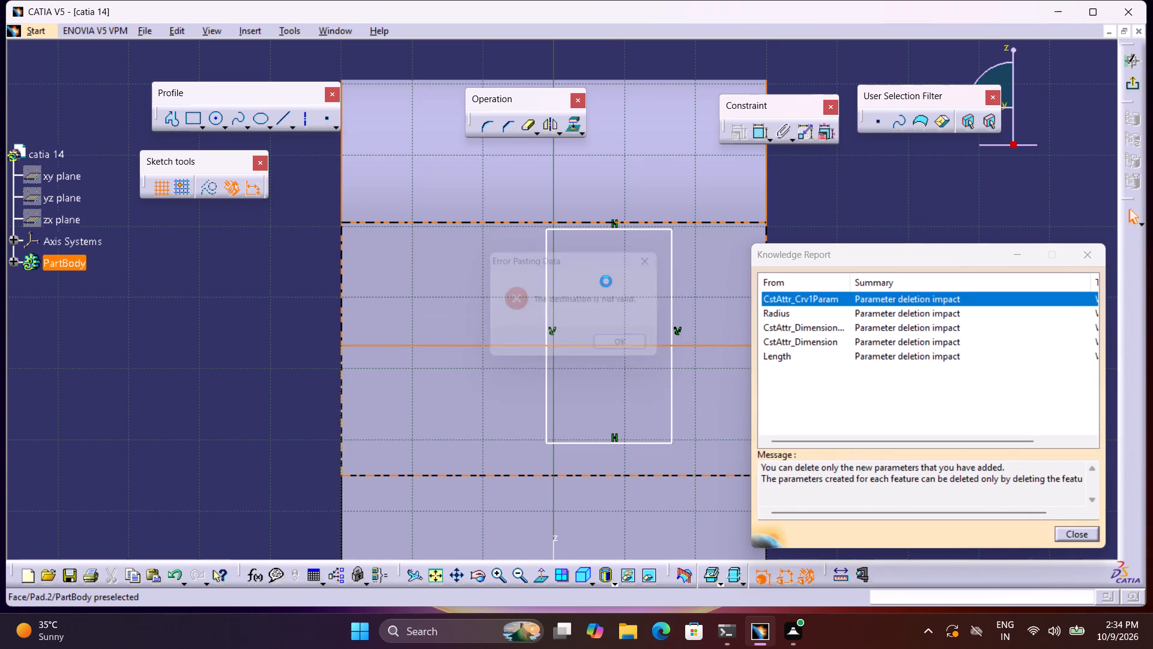
pyautogui.moveTo(576, 228); pyautogui.dragTo(542, 195)
pyautogui.moveTo(527, 175); pyautogui.dragTo(515, 153)
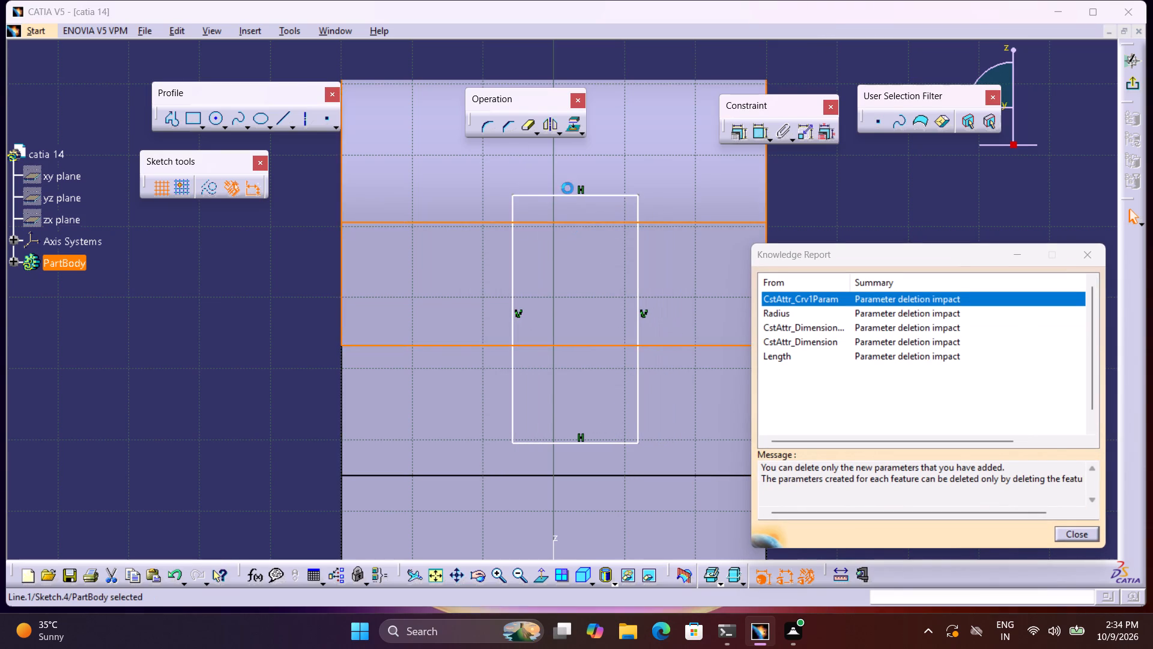
pyautogui.click(1073, 535)
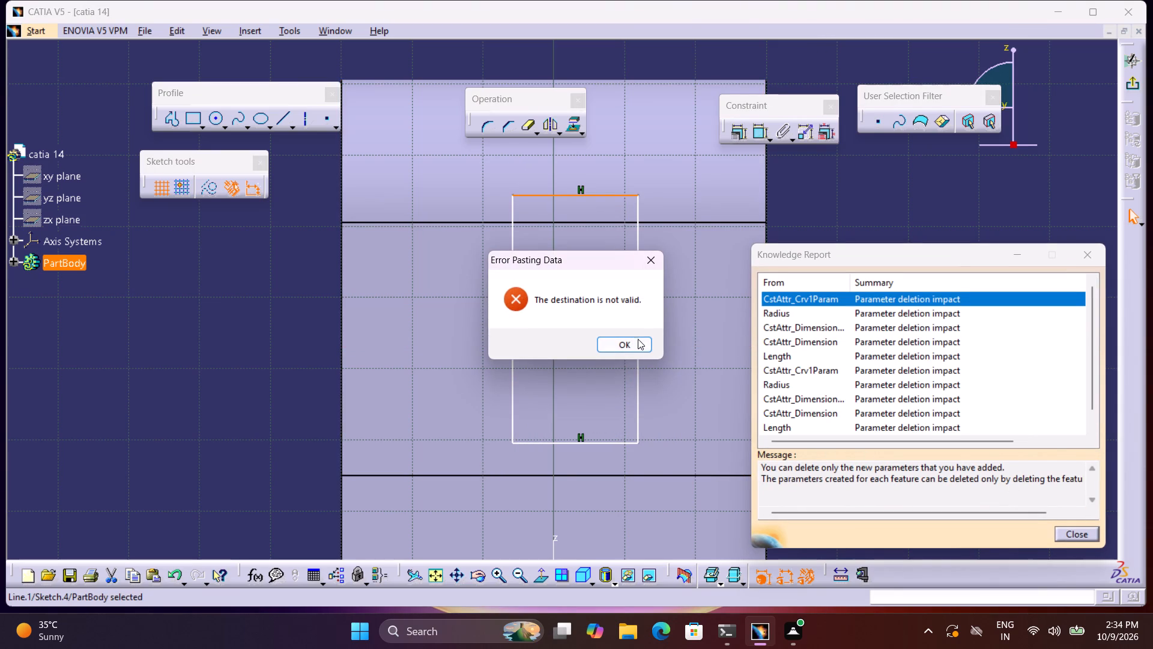
pyautogui.click(635, 337)
pyautogui.click(1059, 532)
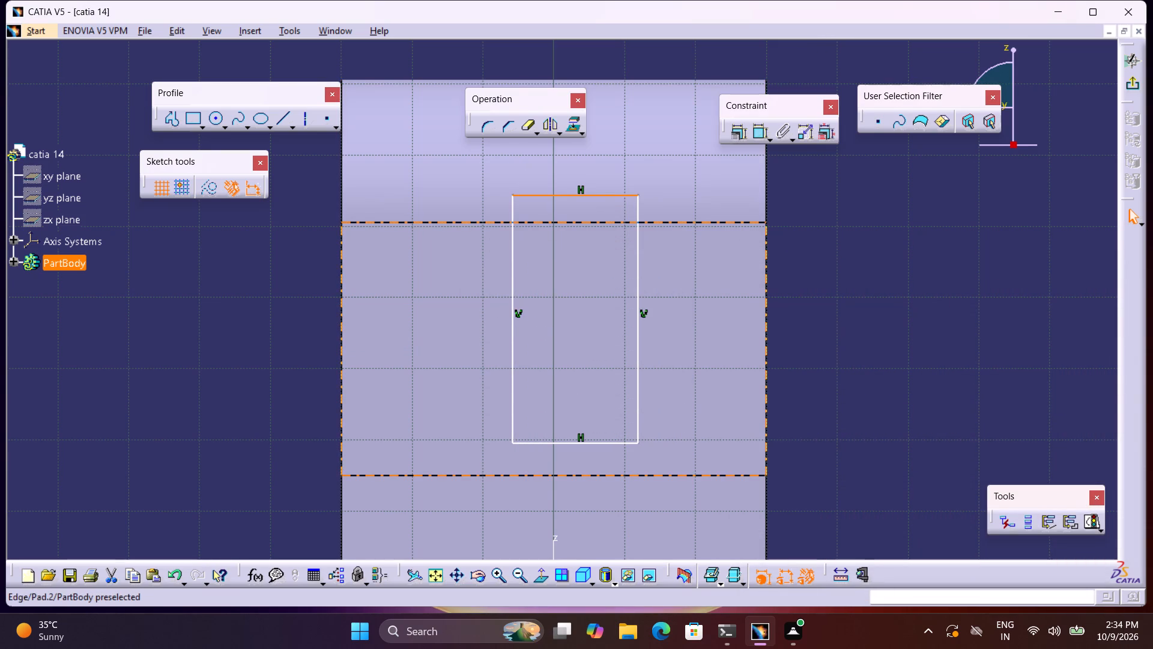
pyautogui.moveTo(643, 302); pyautogui.dragTo(710, 319)
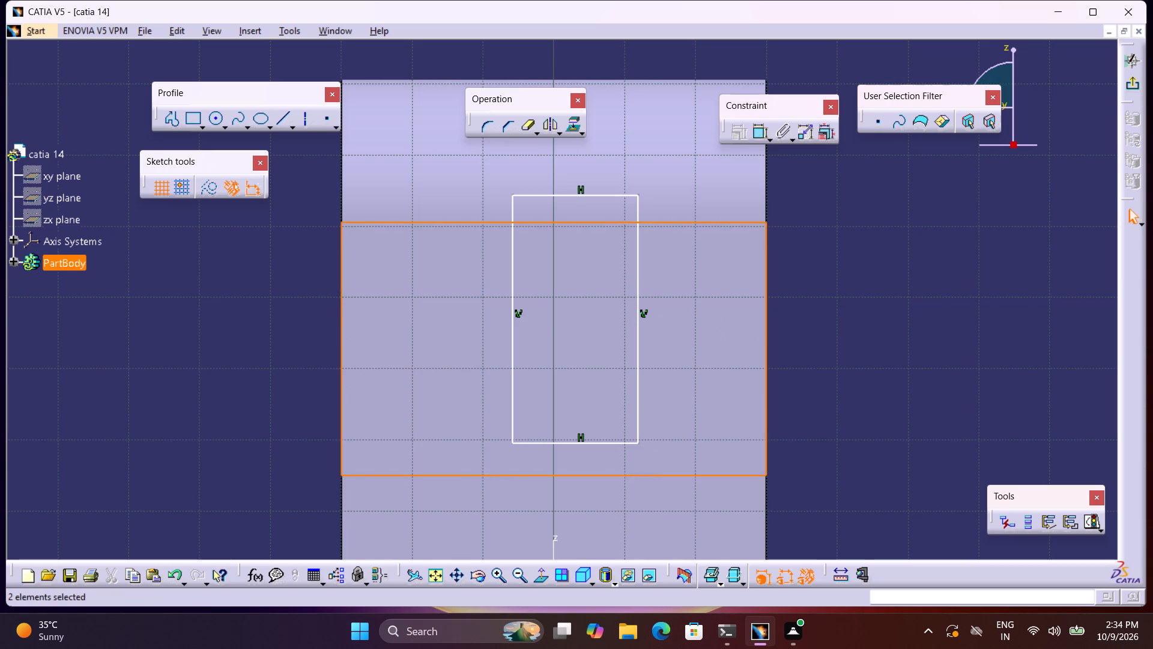
pyautogui.moveTo(637, 270); pyautogui.dragTo(684, 288)
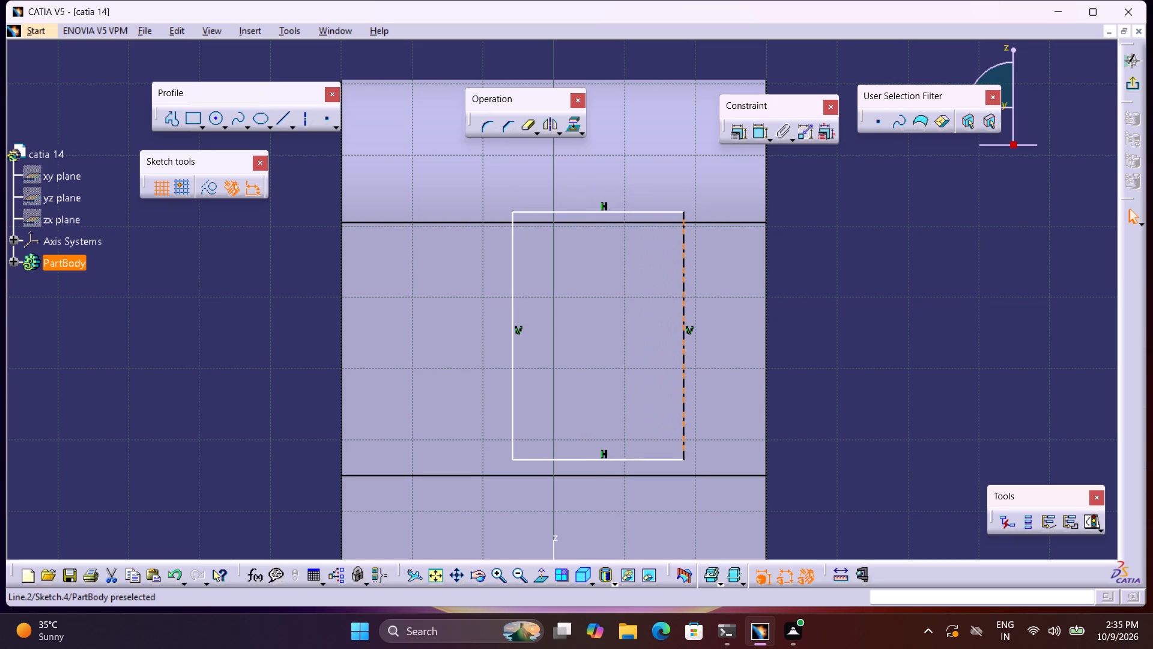
pyautogui.moveTo(684, 288); pyautogui.dragTo(687, 290)
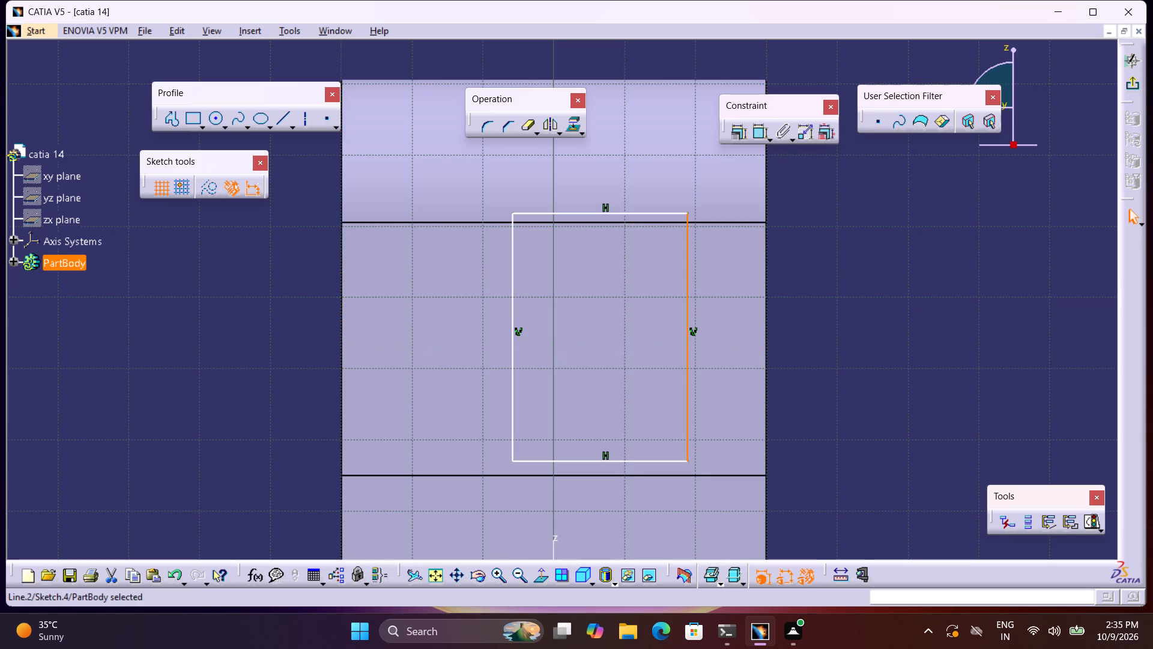
# Dimension the rectangle's height from its vertical side and its width from its upper edge.
pyautogui.moveTo(888, 361); pyautogui.dragTo(840, 383, button='middle')
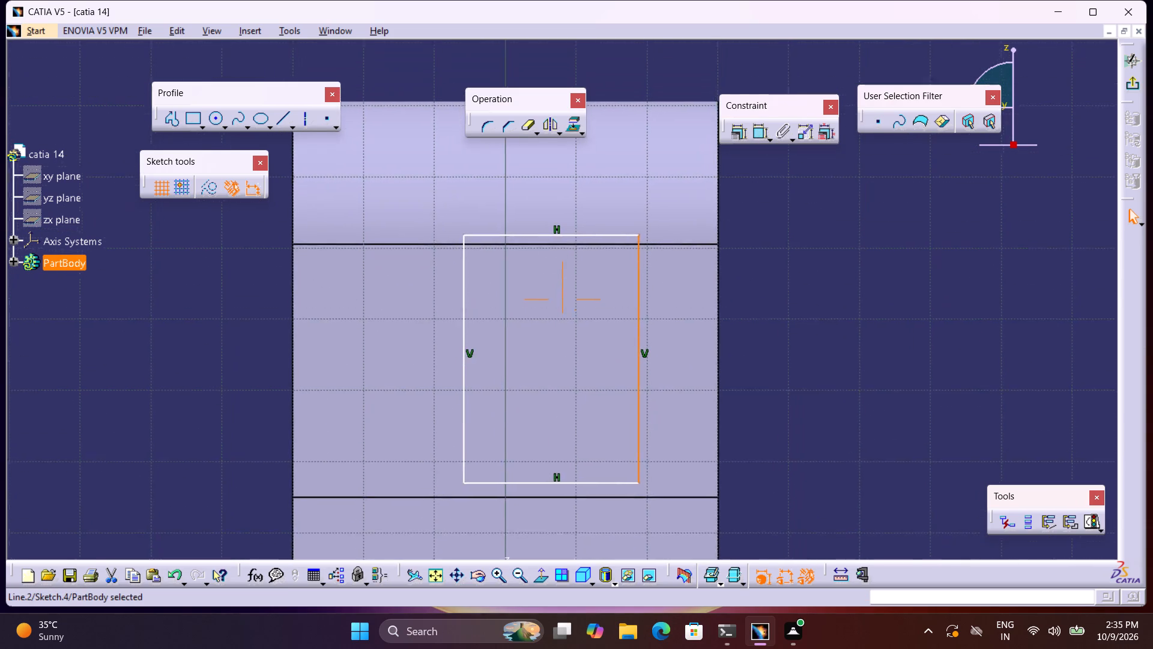
pyautogui.moveTo(840, 383); pyautogui.dragTo(835, 402, button='middle')
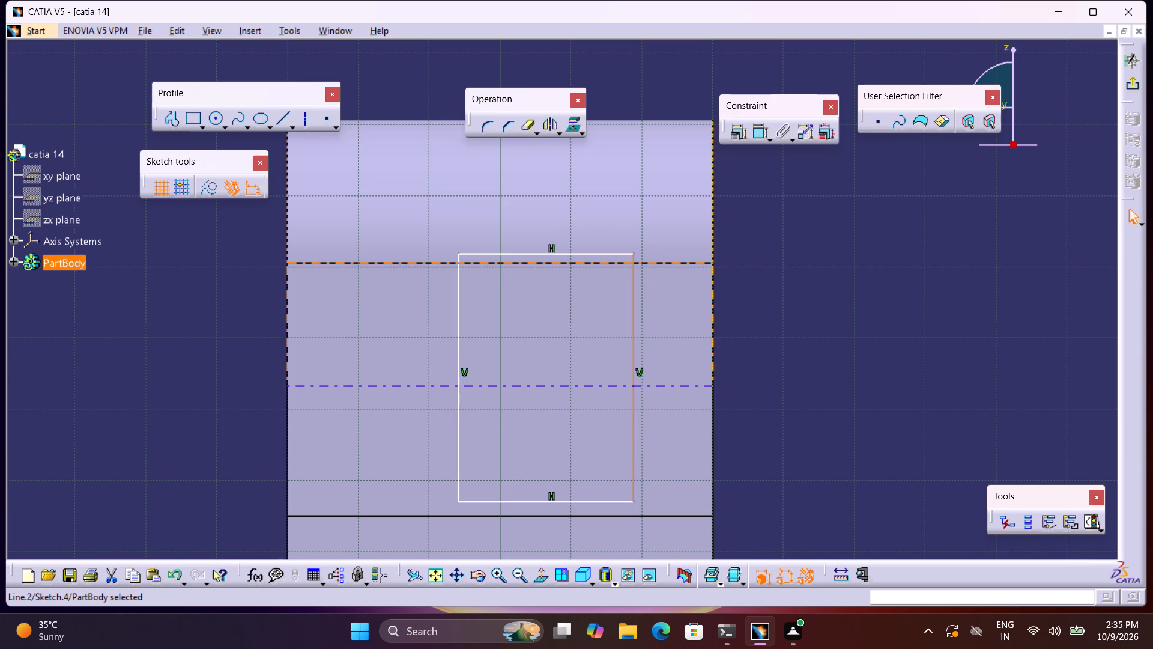
pyautogui.click(757, 137)
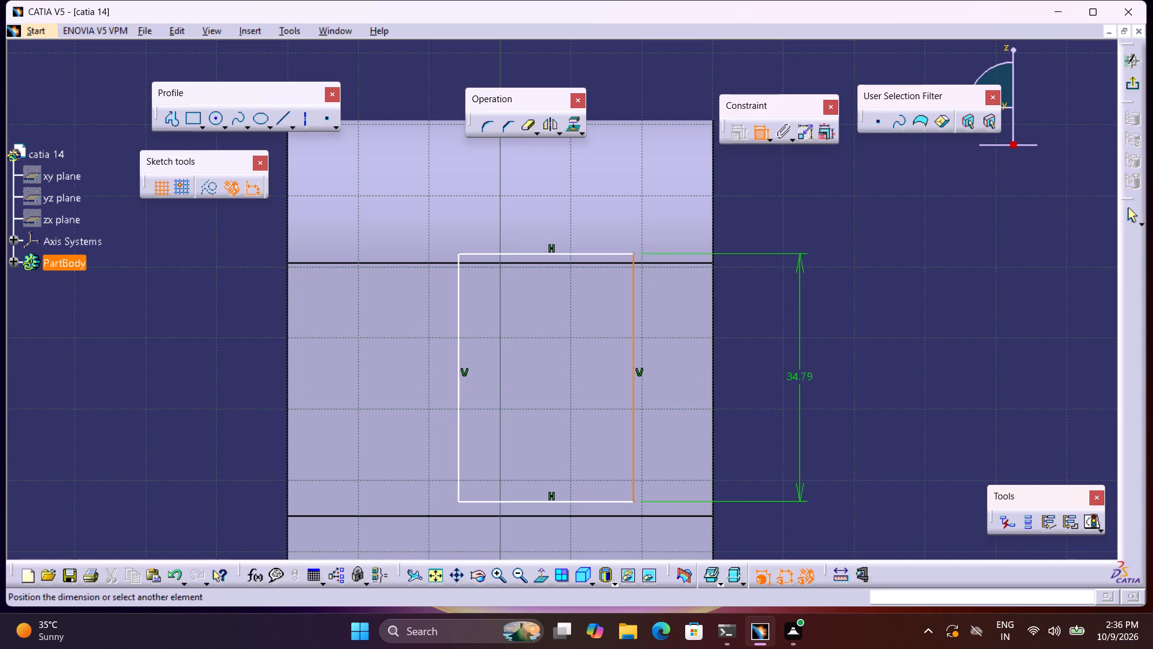
pyautogui.click(802, 381)
pyautogui.click(754, 135)
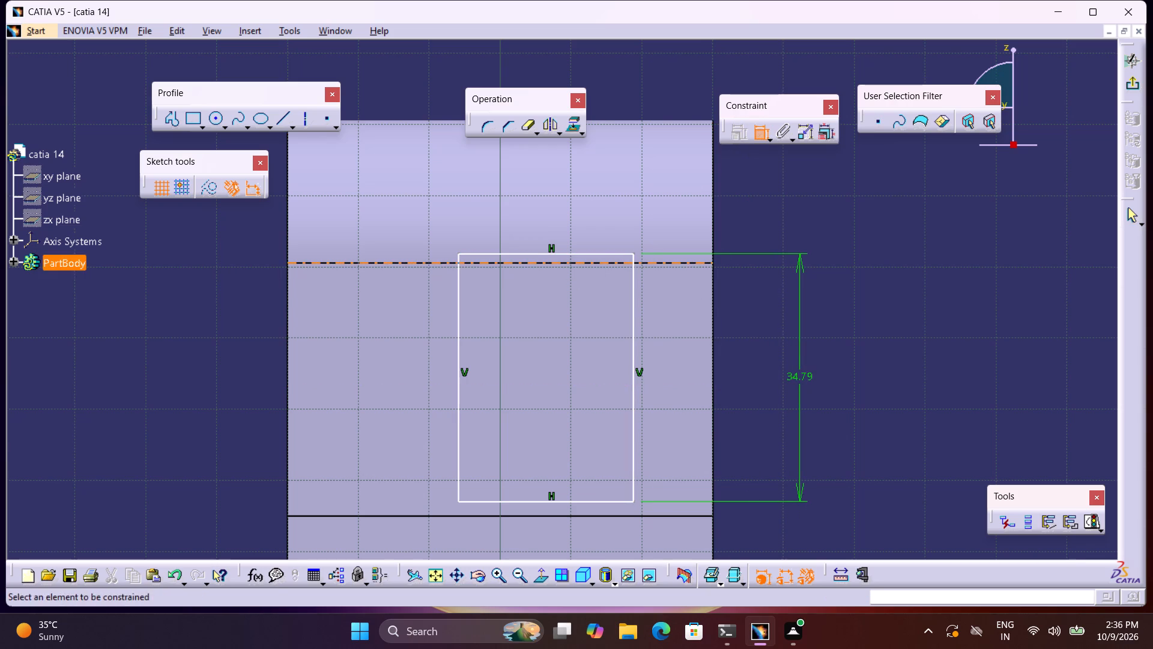
pyautogui.click(573, 251)
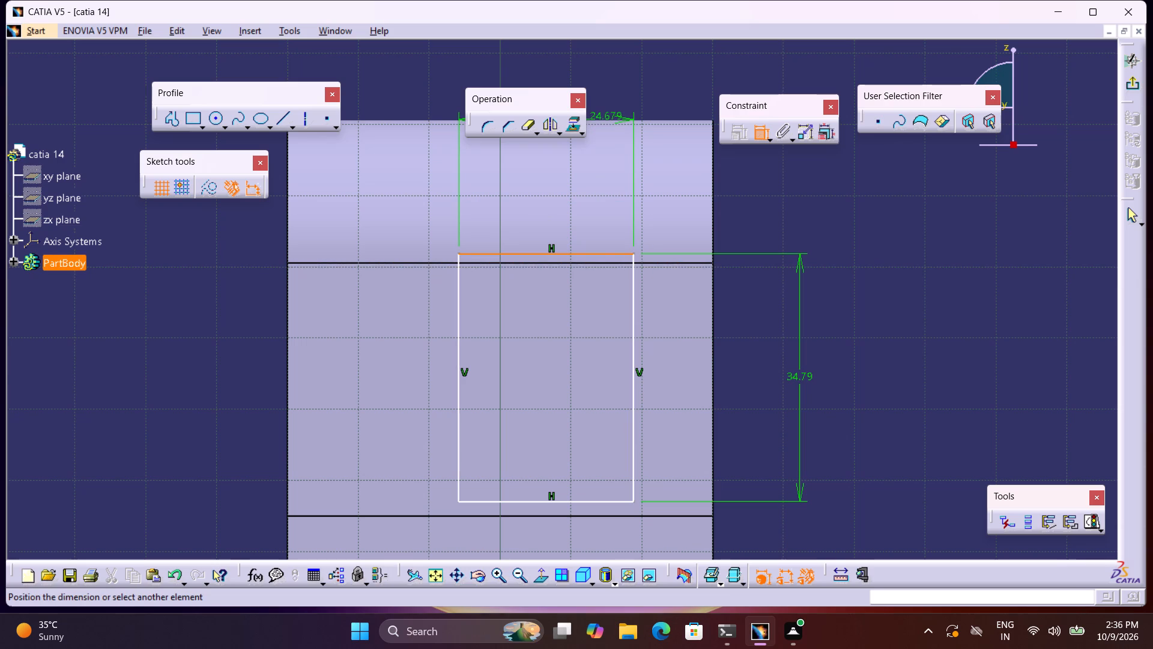
pyautogui.moveTo(587, 215); pyautogui.dragTo(664, 265, button='middle')
pyautogui.middleClick(664, 266)
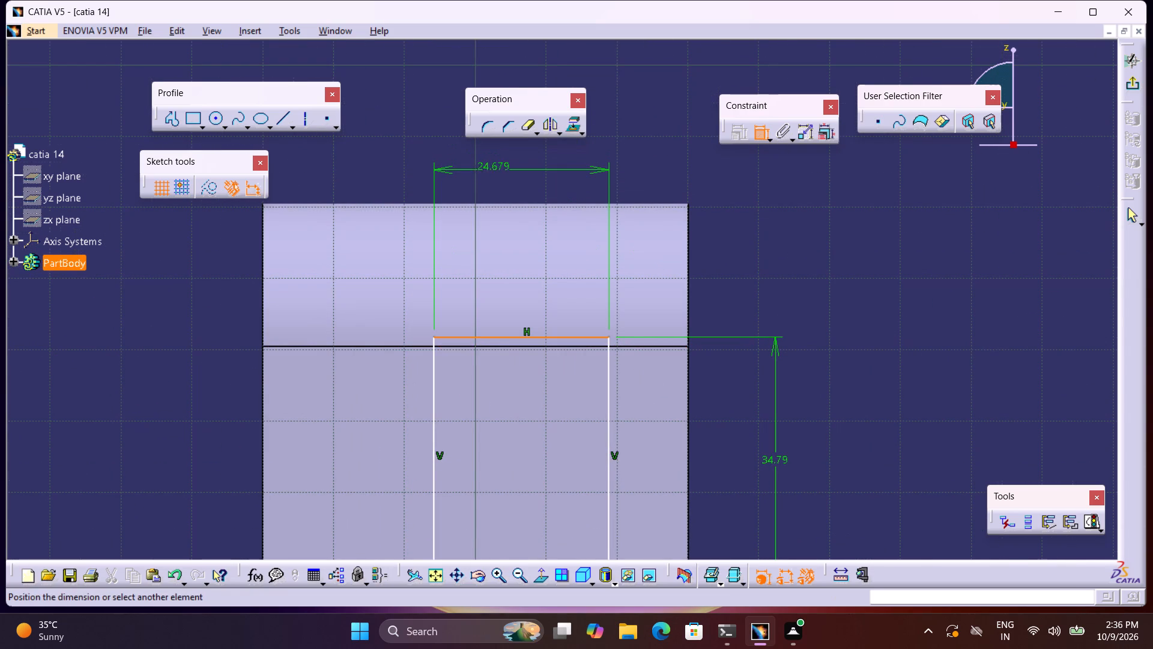
pyautogui.click(497, 169)
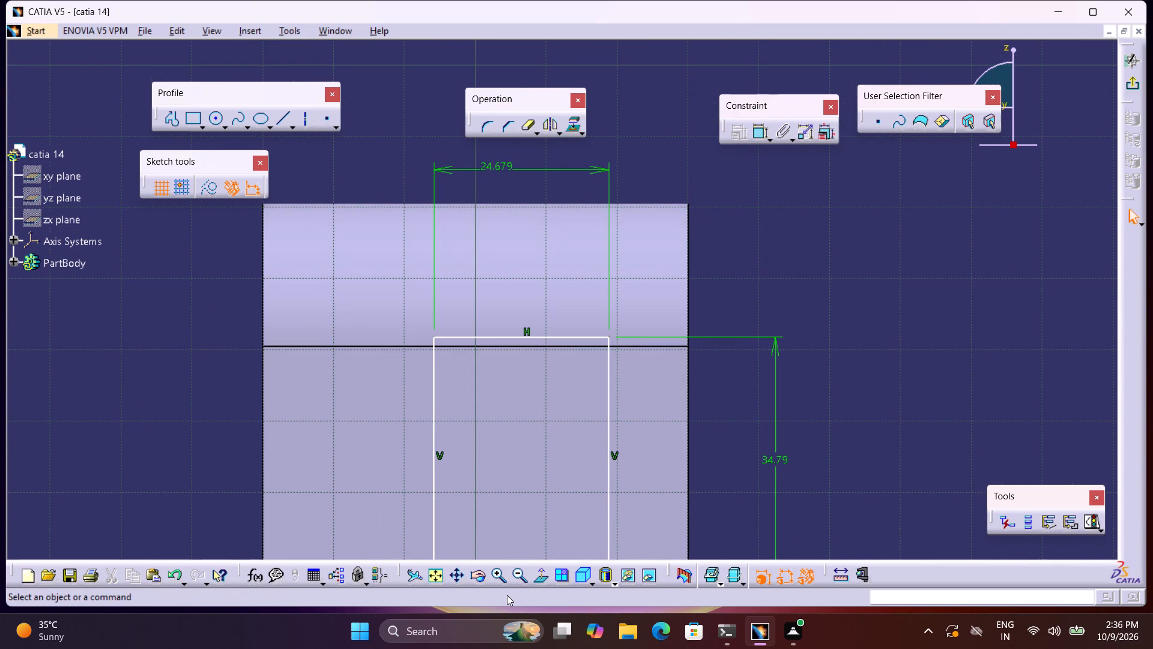
# Switch to the Calculator app and work out 60 − 7.5 − 7.5 for the rectangle's width.
pyautogui.click(365, 630)
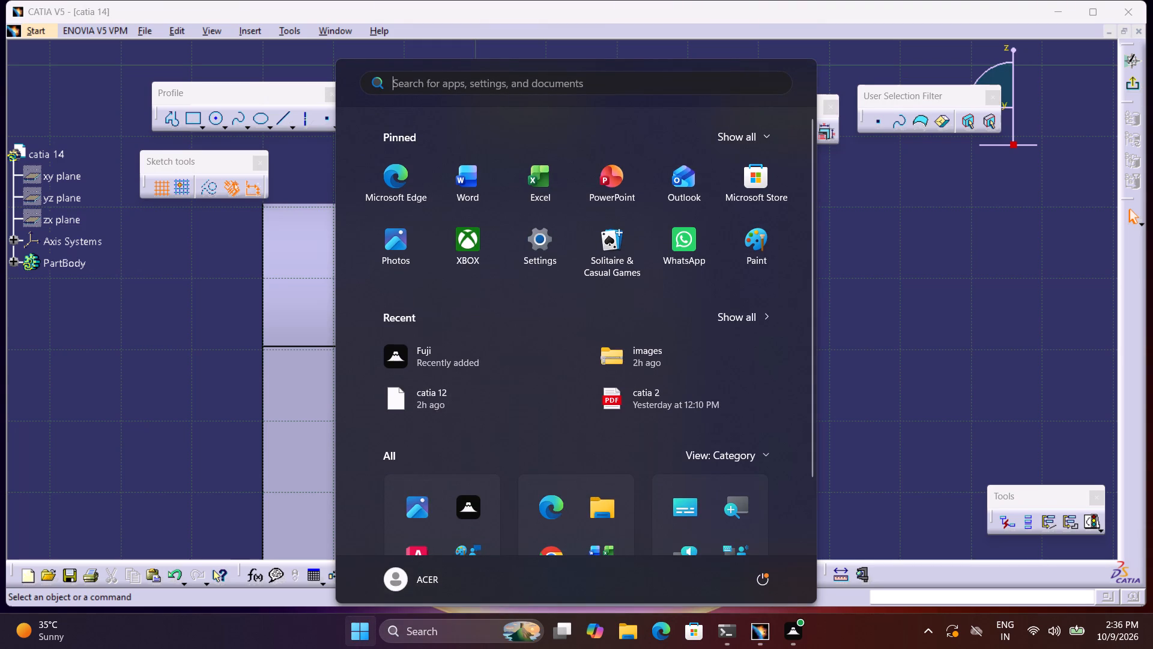
pyautogui.click(457, 81)
pyautogui.write('ca')
pyautogui.click(426, 278)
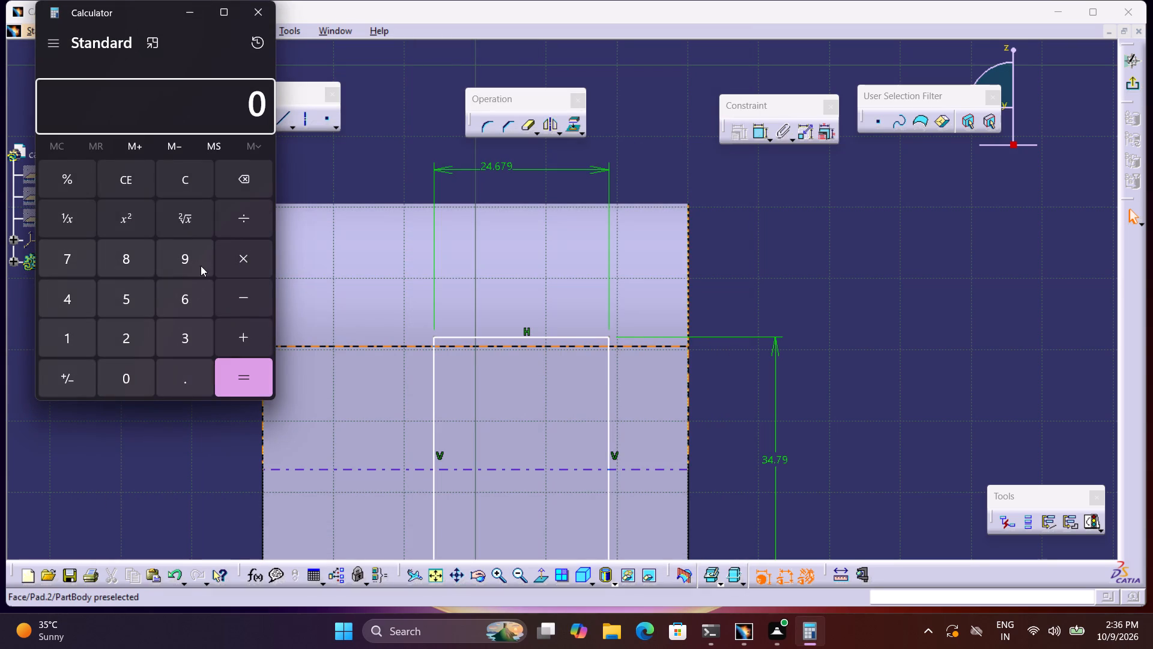
pyautogui.moveTo(375, 339); pyautogui.dragTo(368, 269, button='middle')
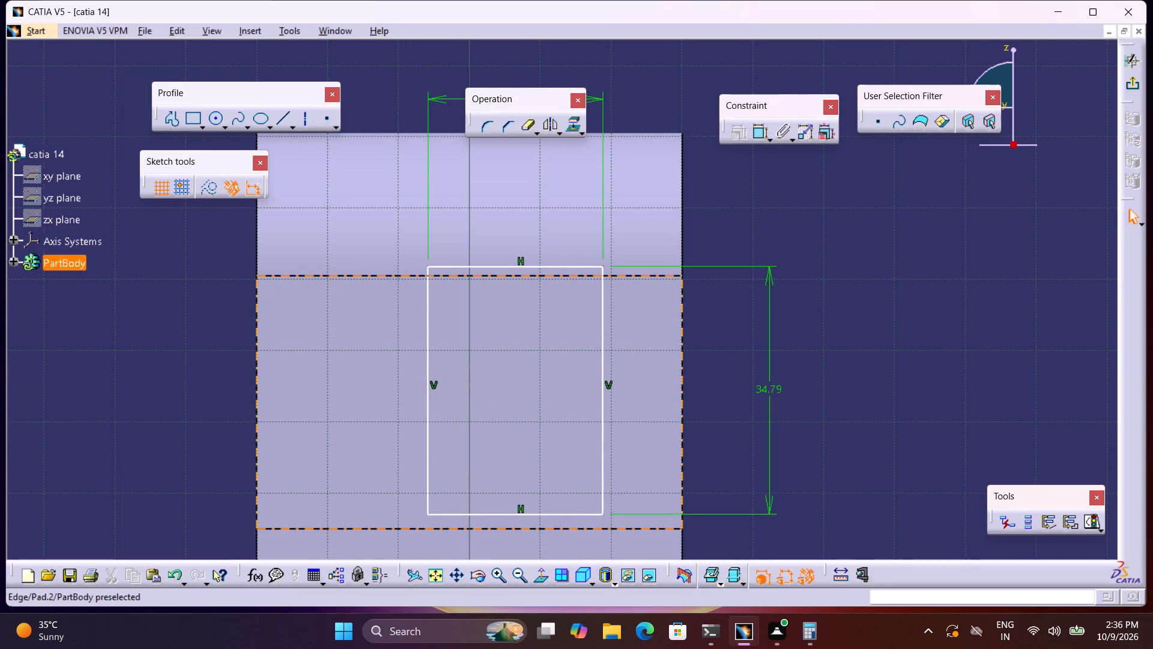
pyautogui.click(805, 629)
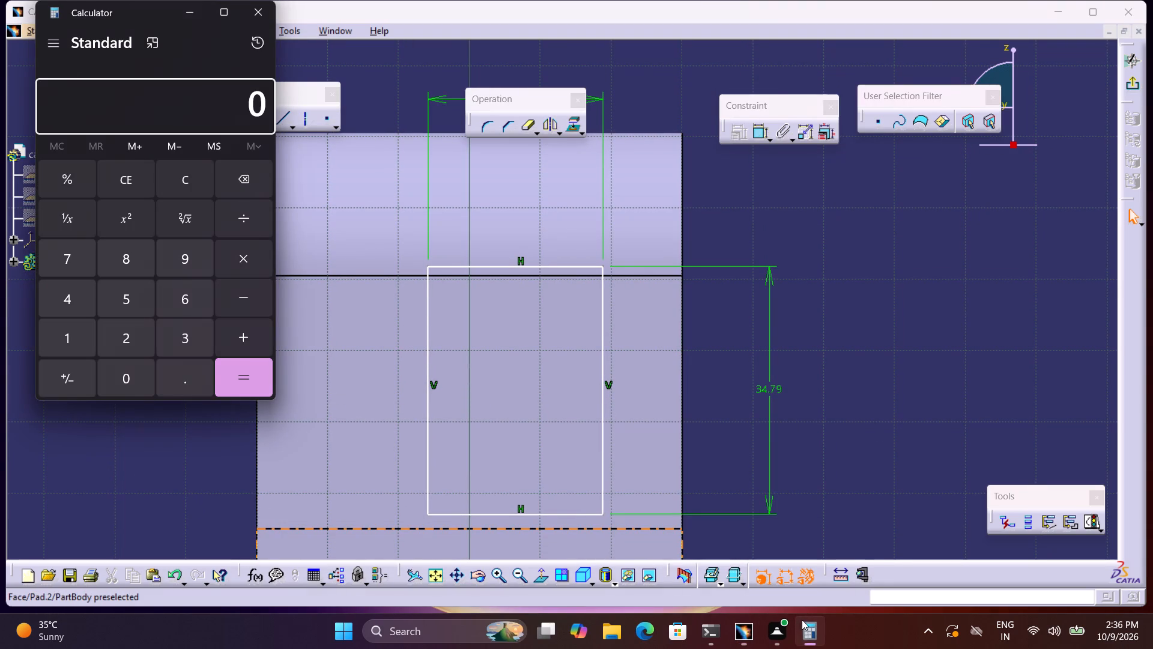
pyautogui.click(178, 296)
pyautogui.click(139, 378)
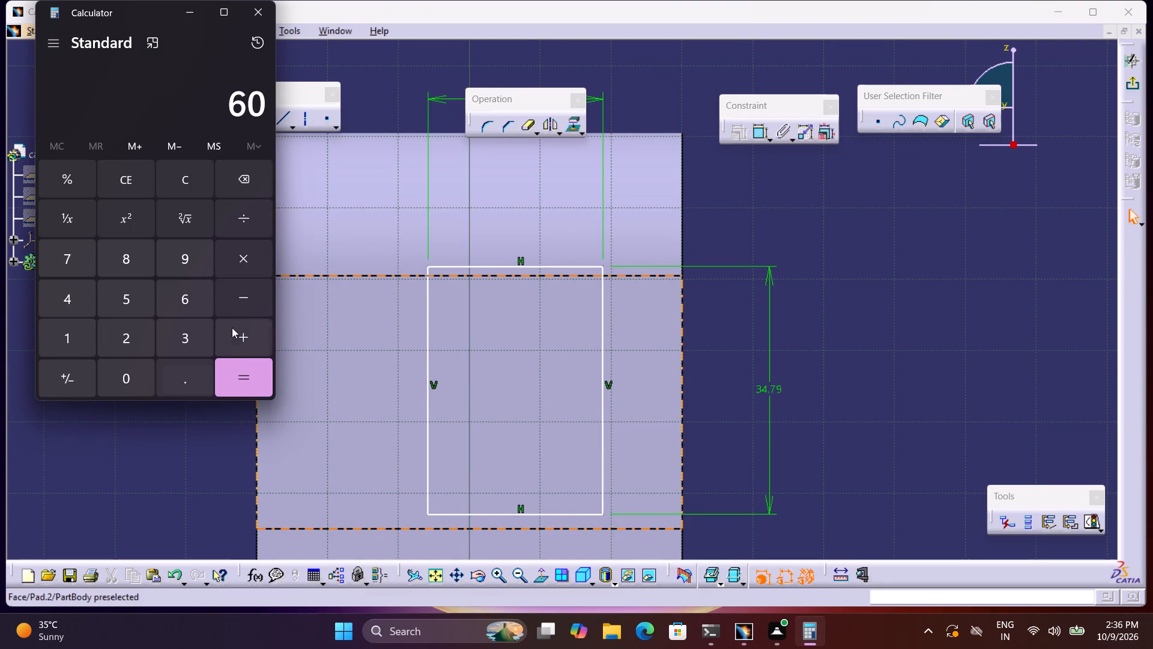
pyautogui.click(250, 299)
pyautogui.click(88, 258)
pyautogui.click(192, 404)
pyautogui.click(186, 394)
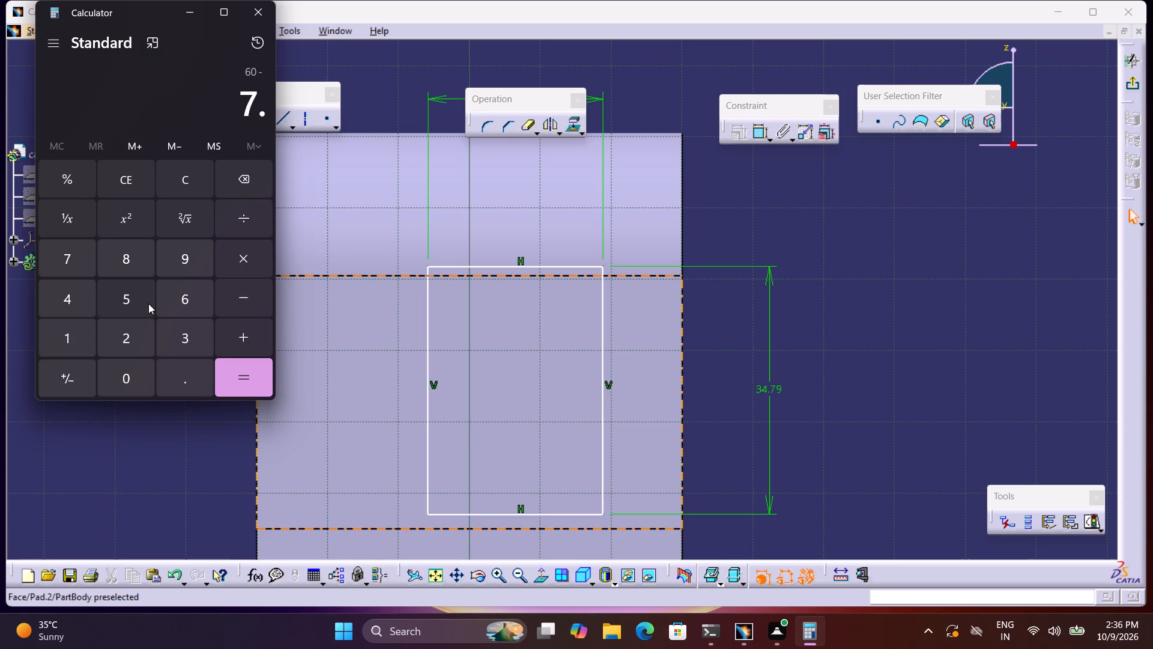
pyautogui.click(146, 297)
pyautogui.click(255, 377)
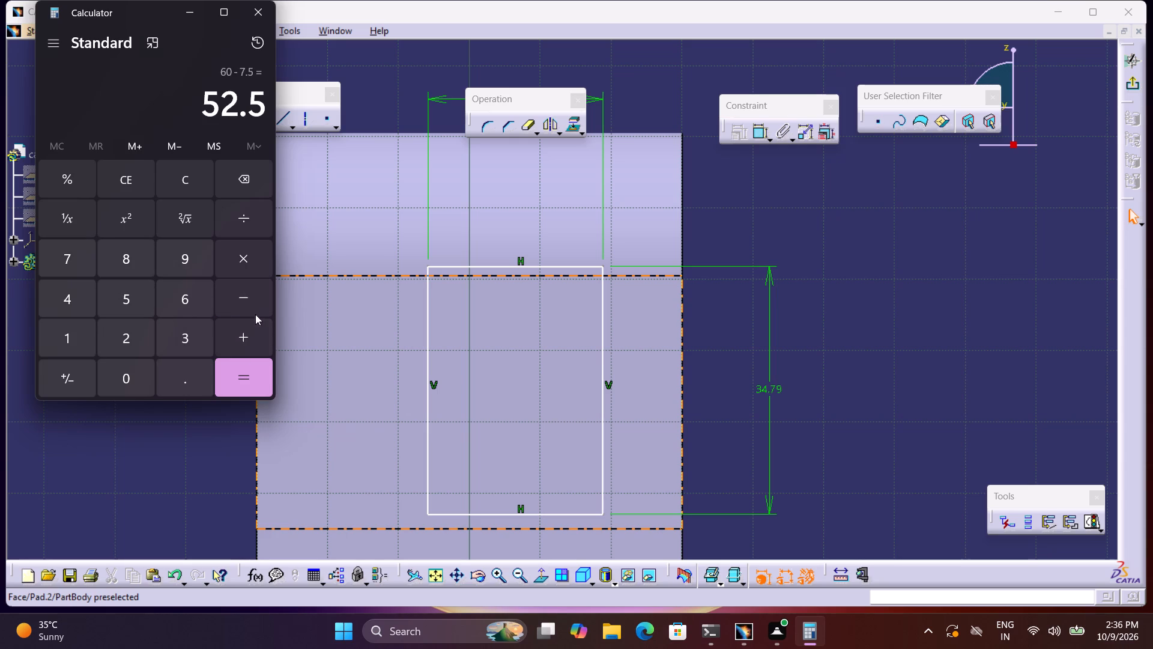
pyautogui.click(255, 297)
pyautogui.click(72, 261)
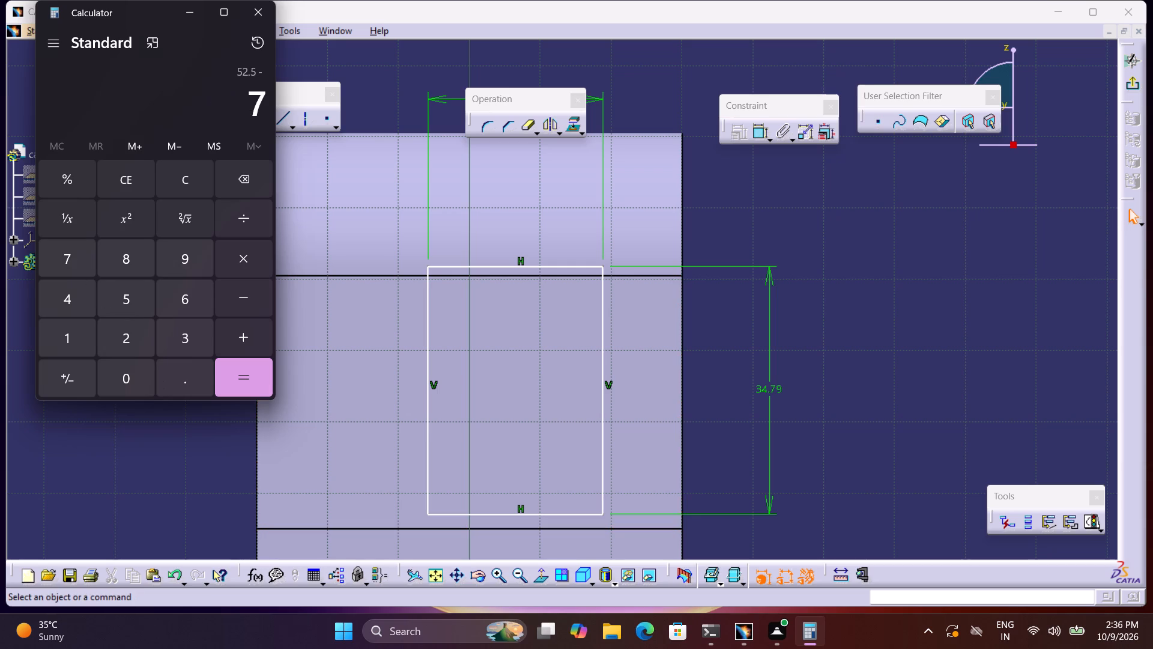
pyautogui.click(190, 386)
pyautogui.click(142, 299)
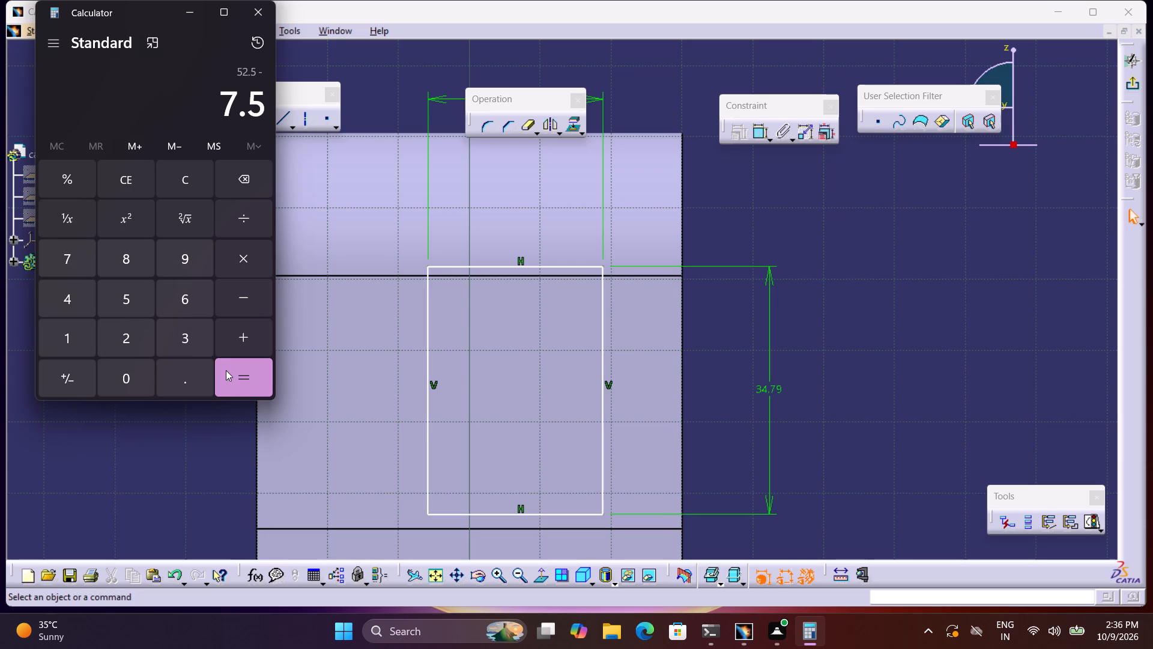
pyautogui.click(230, 374)
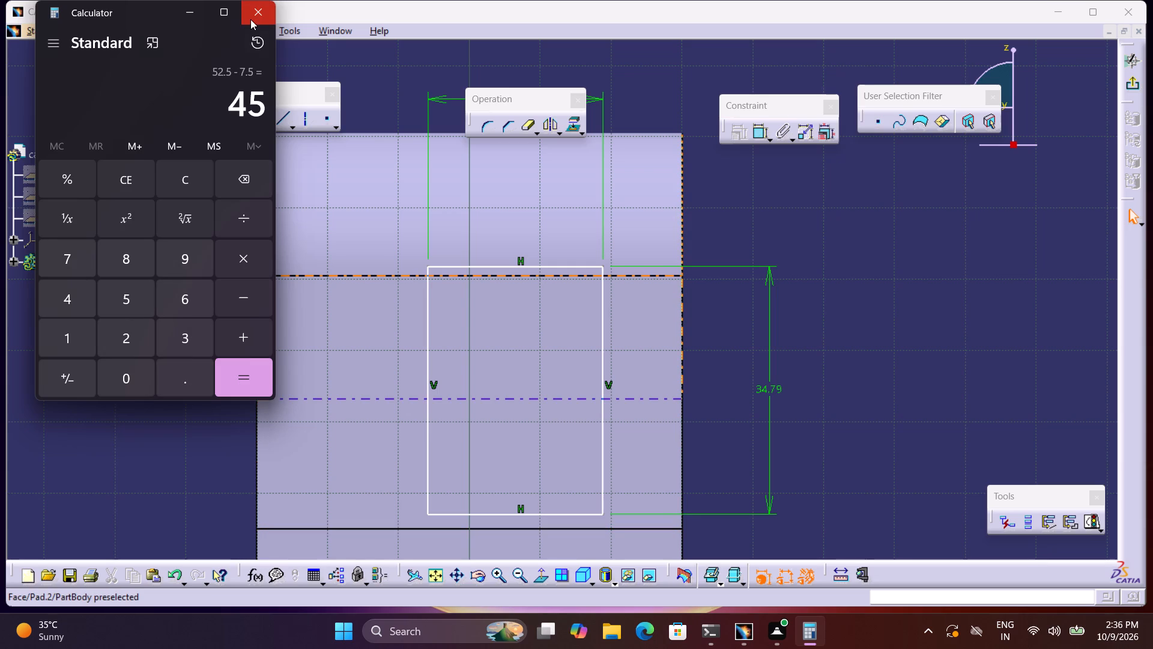
pyautogui.click(196, 14)
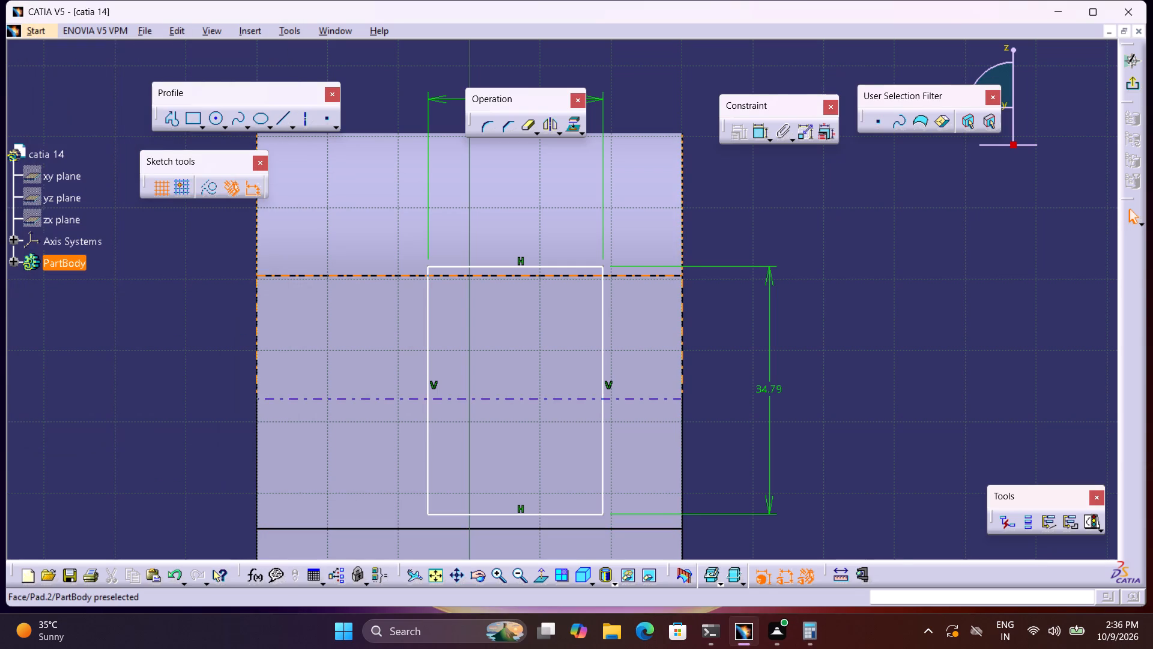
# Set the rectangle's width dimension to 45 mm.
pyautogui.scroll(-1, 605, 246)
pyautogui.moveTo(604, 248); pyautogui.dragTo(586, 361, button='middle')
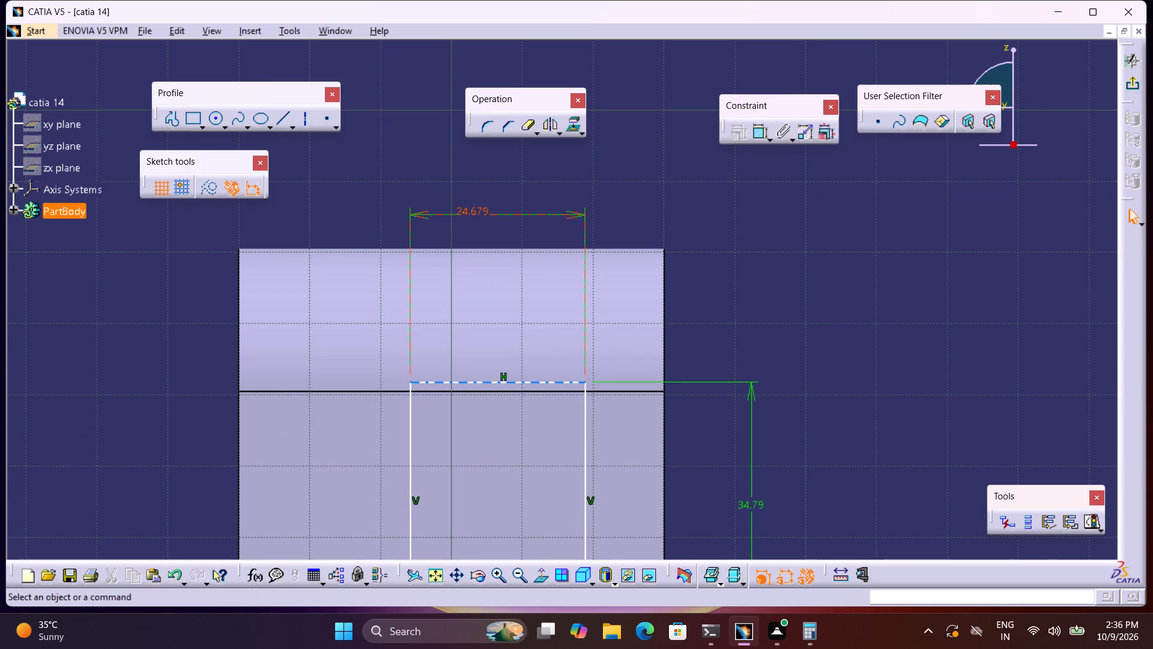
pyautogui.doubleClick(485, 209)
pyautogui.write('45')
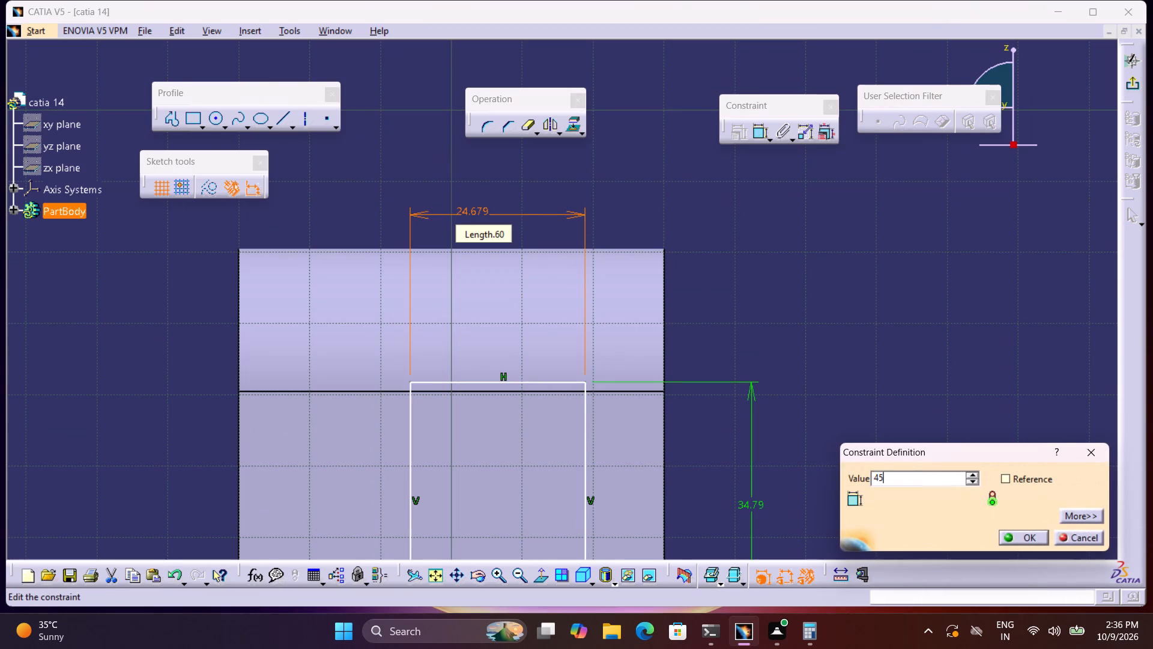
pyautogui.press('Return')
# Move the rectangle freehand so its upper edge lies on the top edge of the upright's rounded top.
pyautogui.click(512, 379)
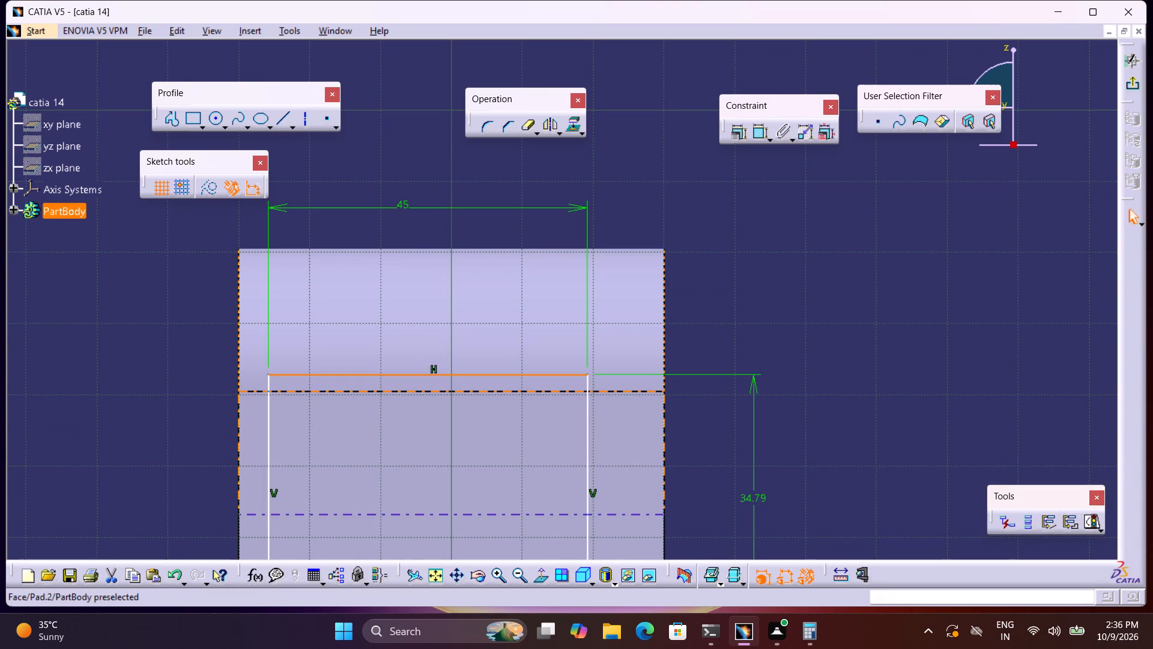
pyautogui.moveTo(529, 374); pyautogui.dragTo(548, 257)
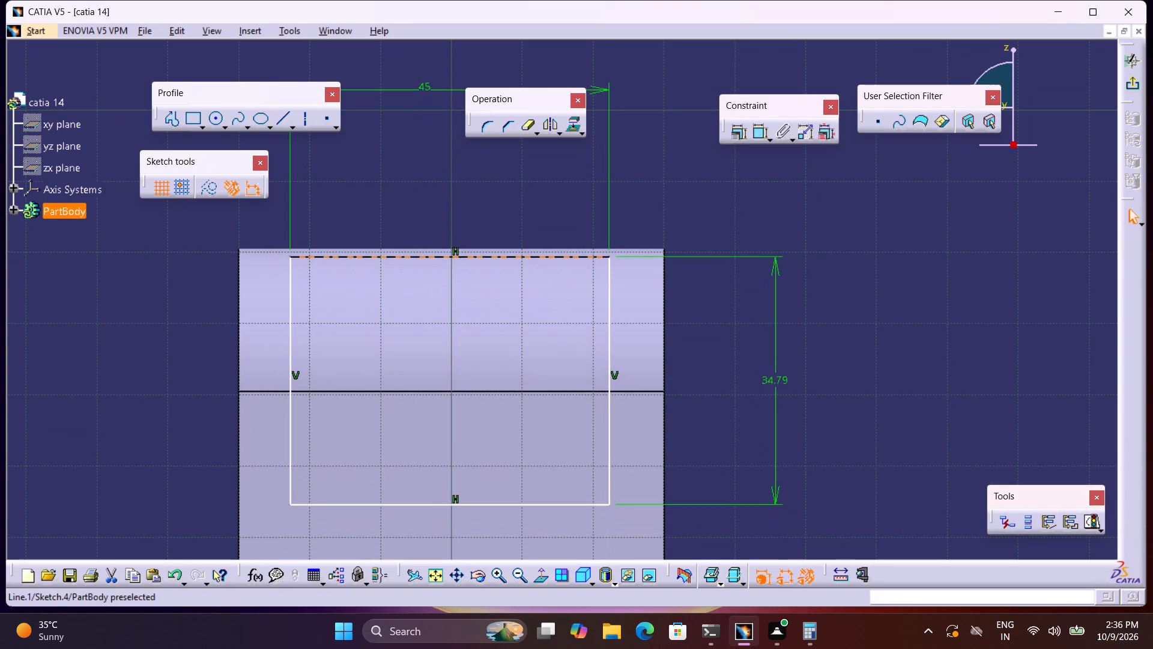
pyautogui.moveTo(548, 257); pyautogui.dragTo(549, 249)
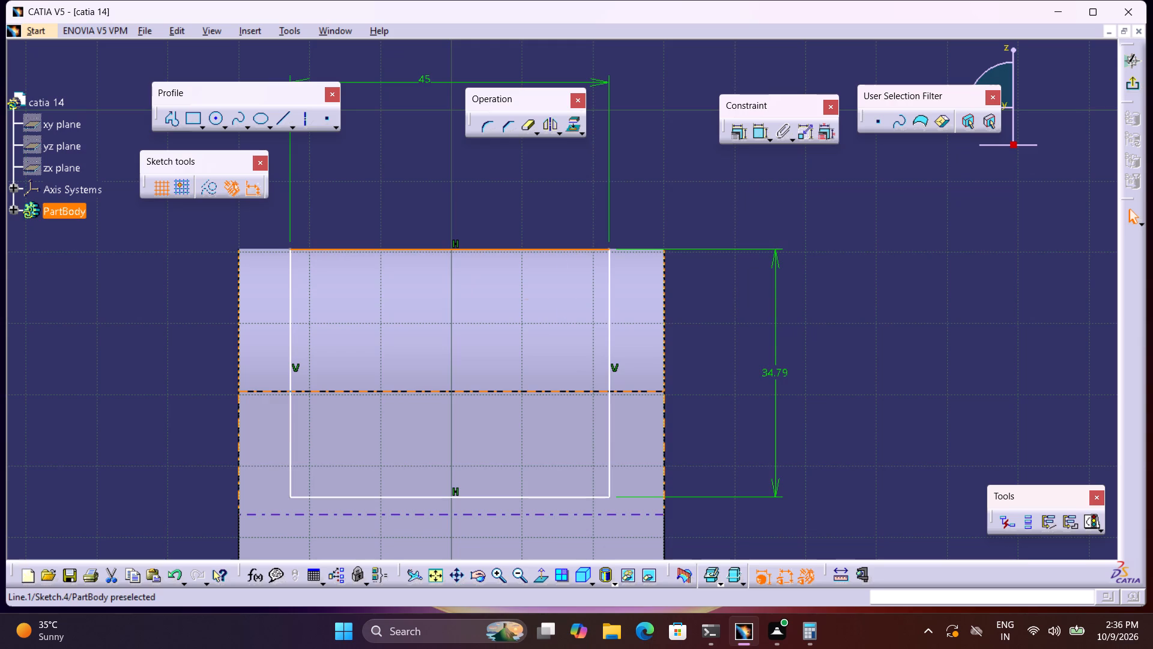
# Set the rectangle's height dimension to 50 mm.
pyautogui.moveTo(592, 318); pyautogui.dragTo(666, 198, button='middle')
pyautogui.middleClick(666, 198)
pyautogui.moveTo(673, 388); pyautogui.dragTo(698, 300, button='middle')
pyautogui.middleClick(700, 298)
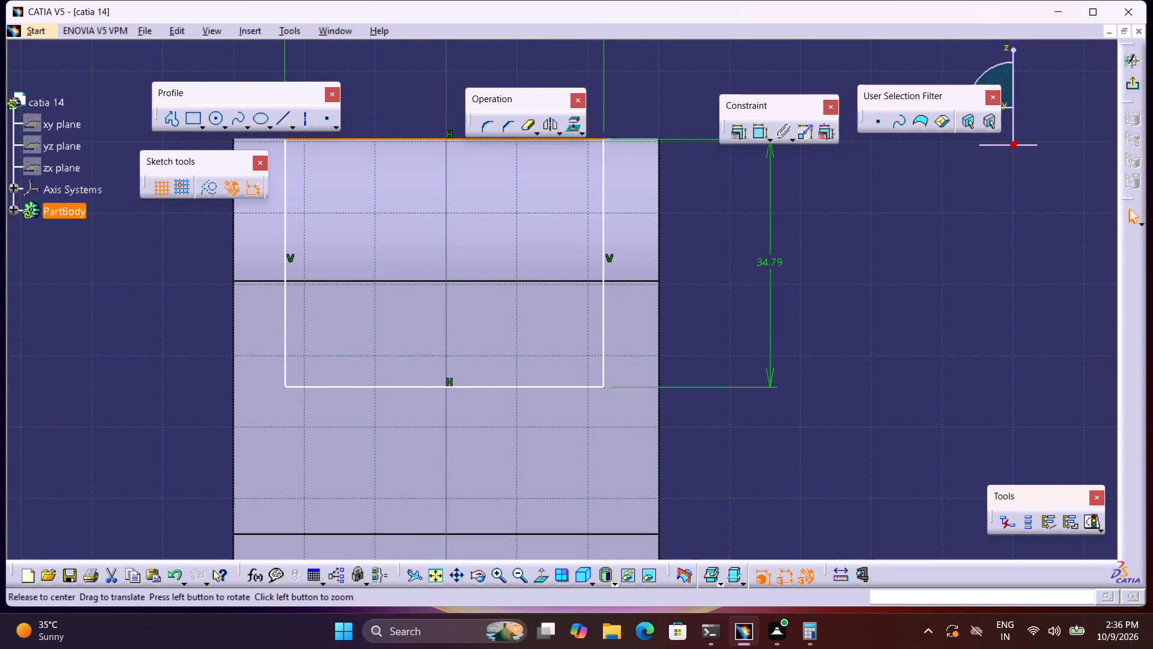
pyautogui.moveTo(715, 393); pyautogui.dragTo(749, 317, button='middle')
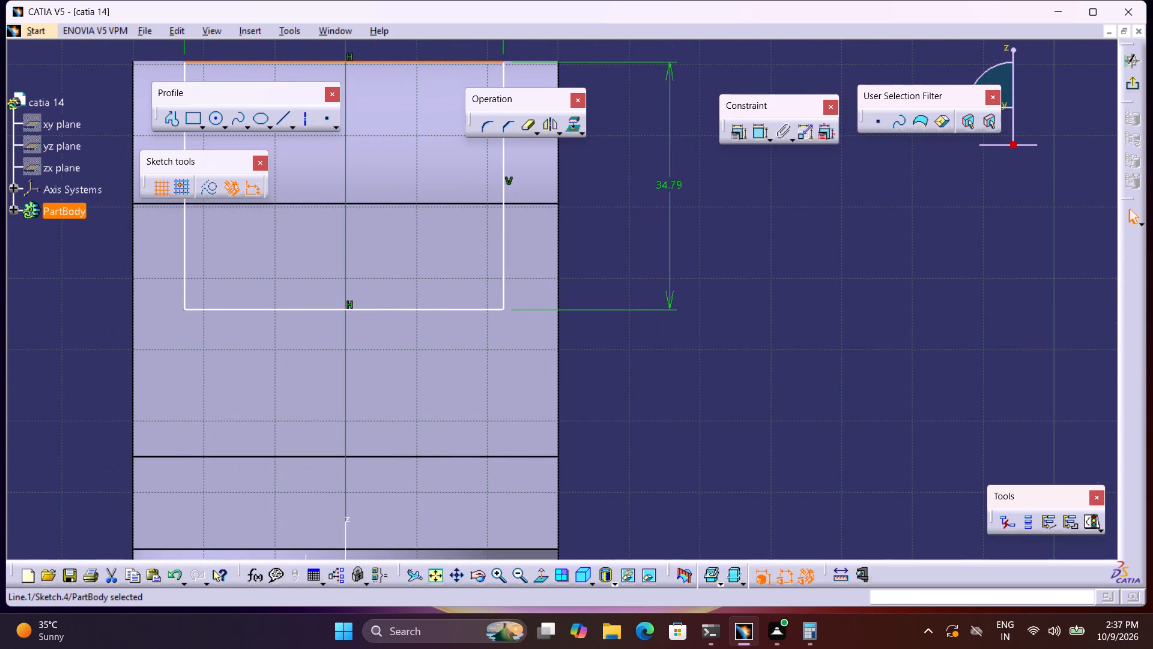
pyautogui.doubleClick(679, 183)
pyautogui.write('50')
pyautogui.press('Return')
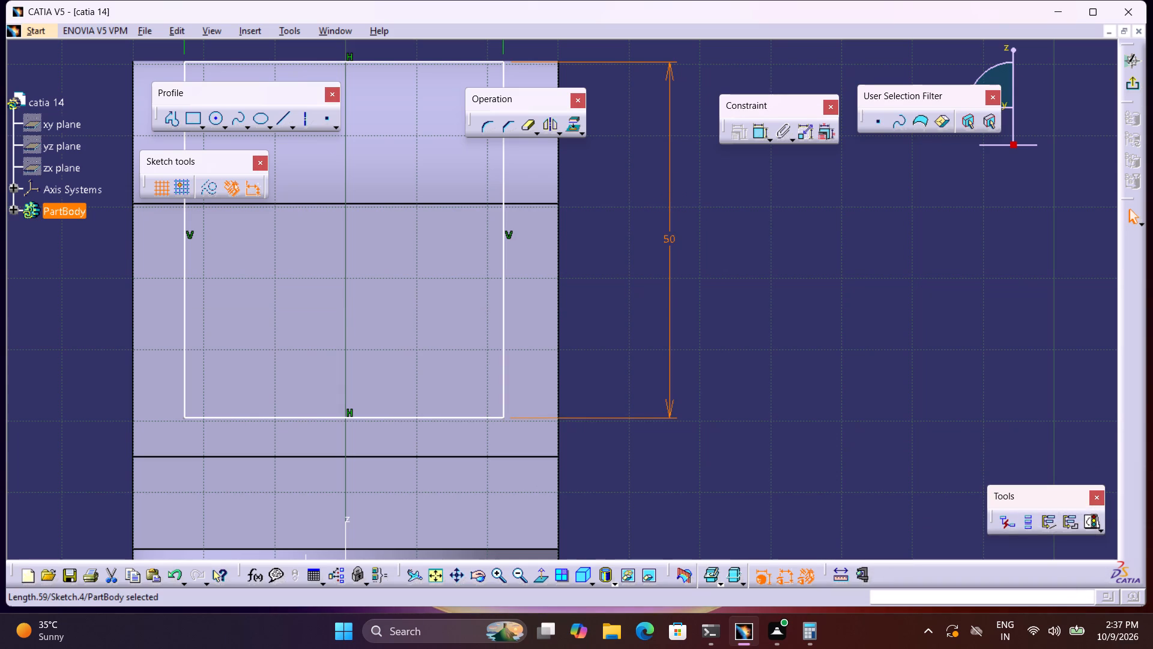
# Dimension the distance from the rectangle's left side to the upright's right side edge, placing the dimension above the part.
pyautogui.moveTo(638, 361); pyautogui.dragTo(708, 389, button='middle')
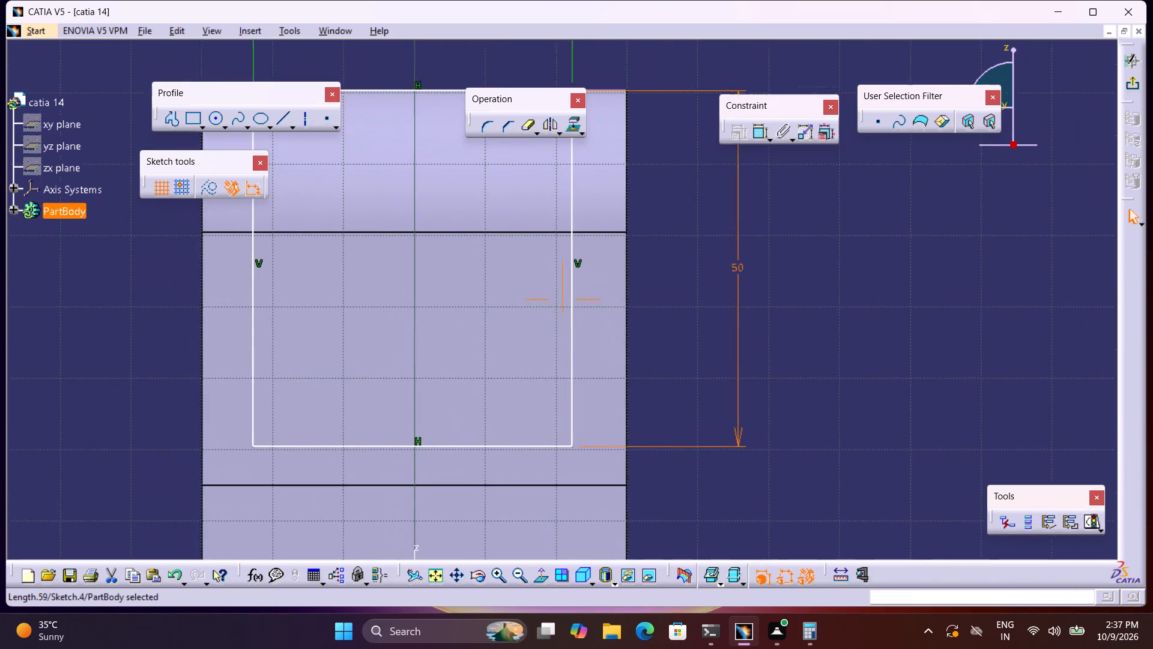
pyautogui.moveTo(708, 389); pyautogui.dragTo(764, 550, button='middle')
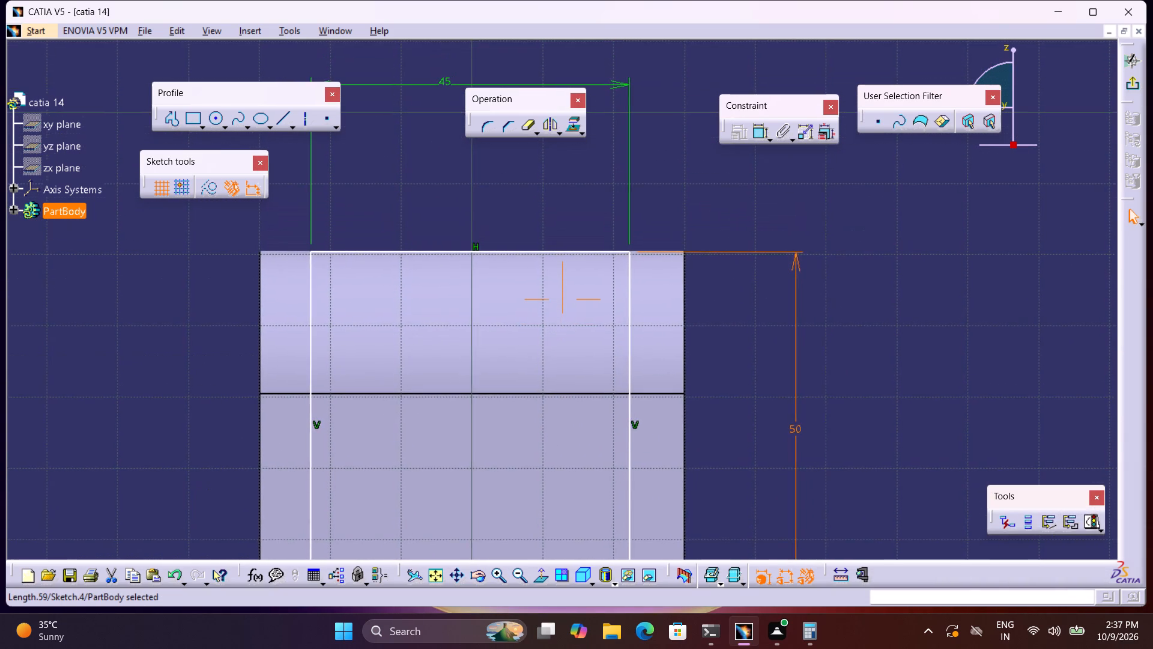
pyautogui.moveTo(764, 550); pyautogui.dragTo(758, 462, button='middle')
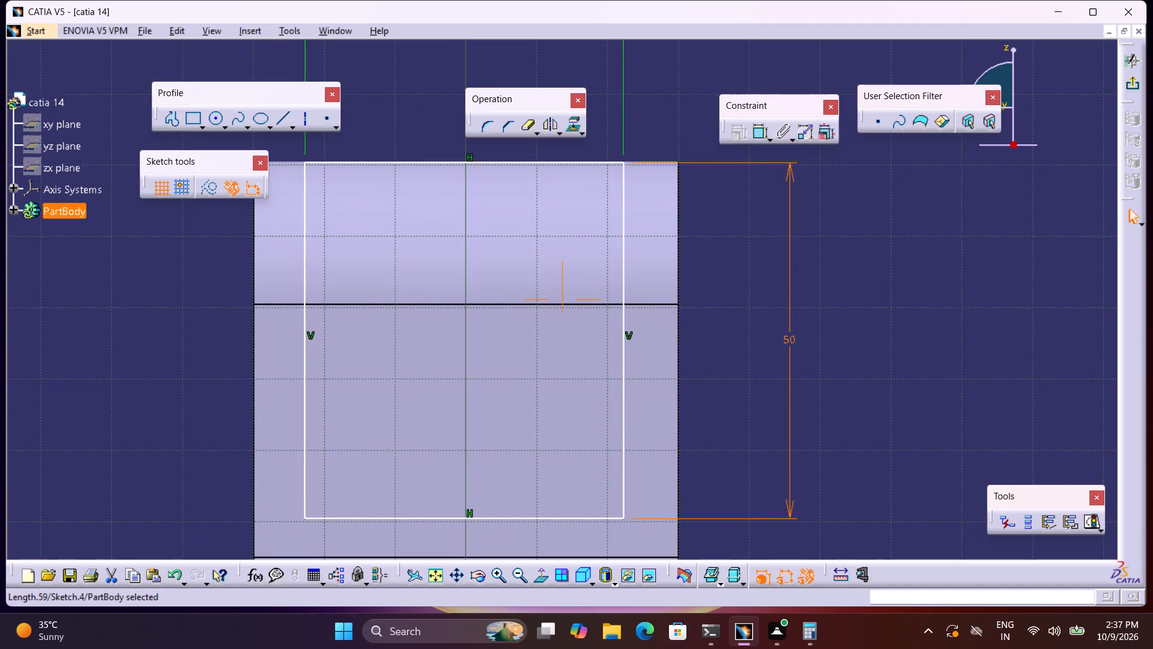
pyautogui.moveTo(758, 462); pyautogui.dragTo(768, 404, button='middle')
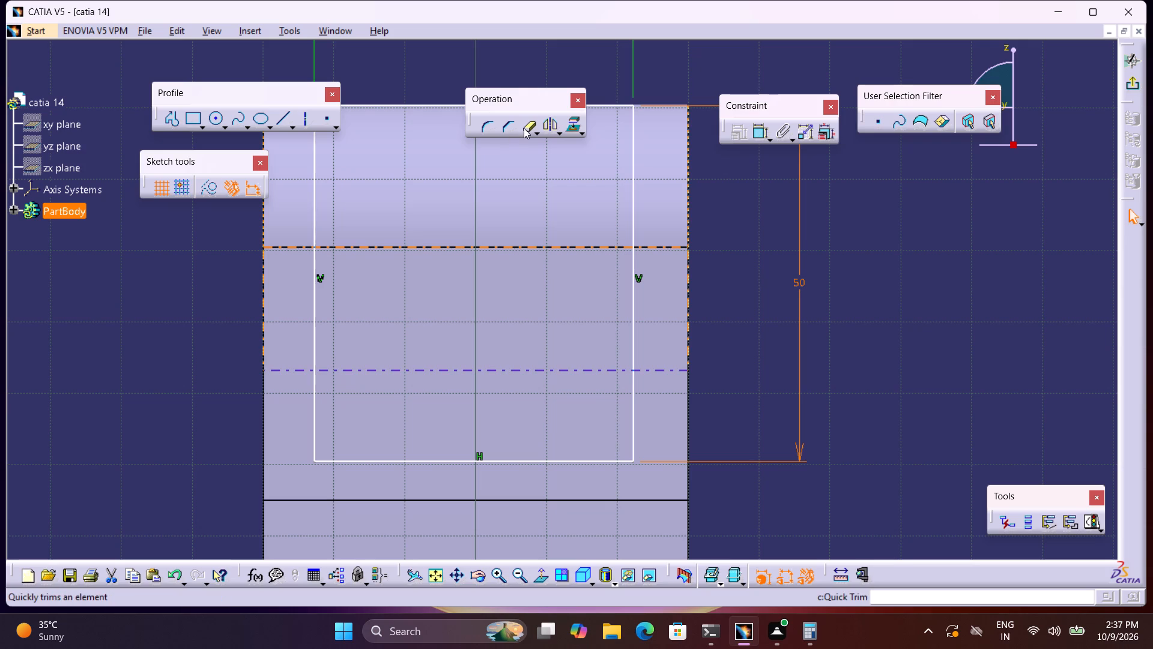
pyautogui.click(752, 140)
pyautogui.click(315, 289)
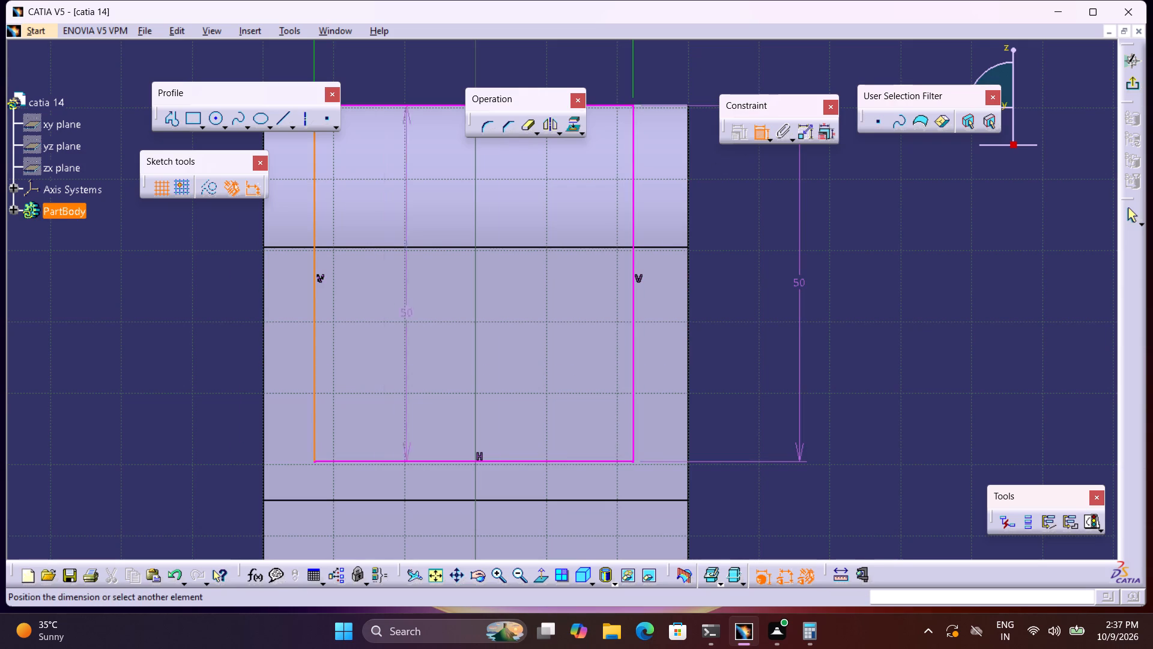
pyautogui.click(688, 341)
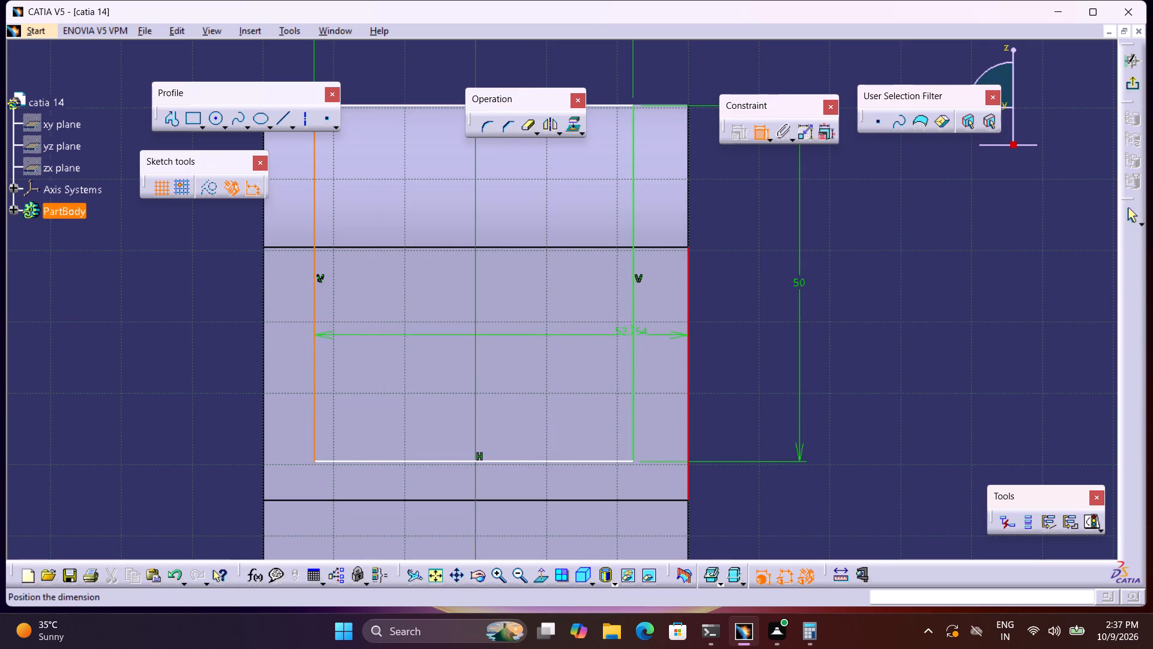
pyautogui.moveTo(625, 331); pyautogui.dragTo(652, 433, button='middle')
pyautogui.click(629, 164)
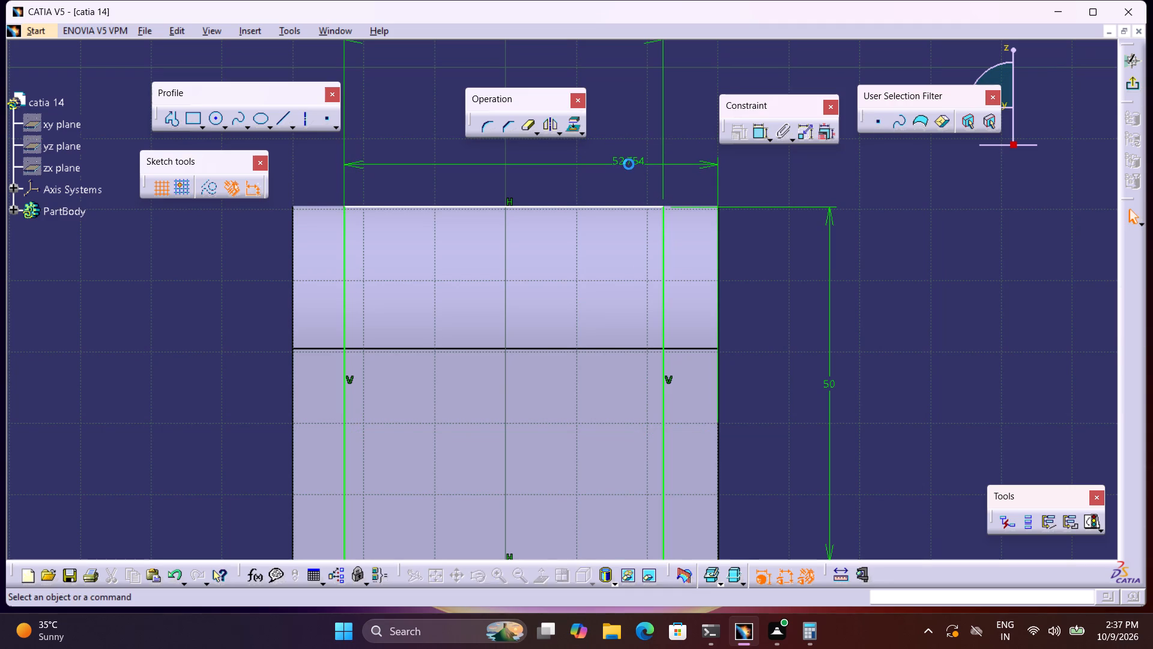
# Set the distance from the rectangle's left side to the upright's right side edge to 52.5 mm and exit the sketch.
pyautogui.doubleClick(629, 161)
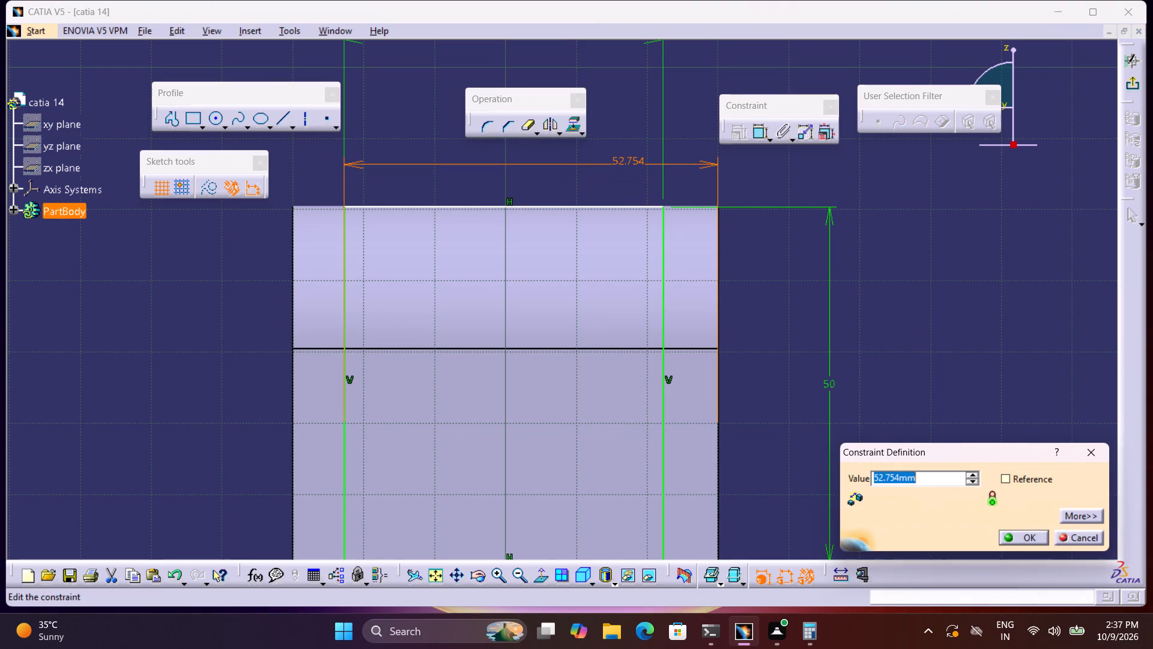
pyautogui.press('5')
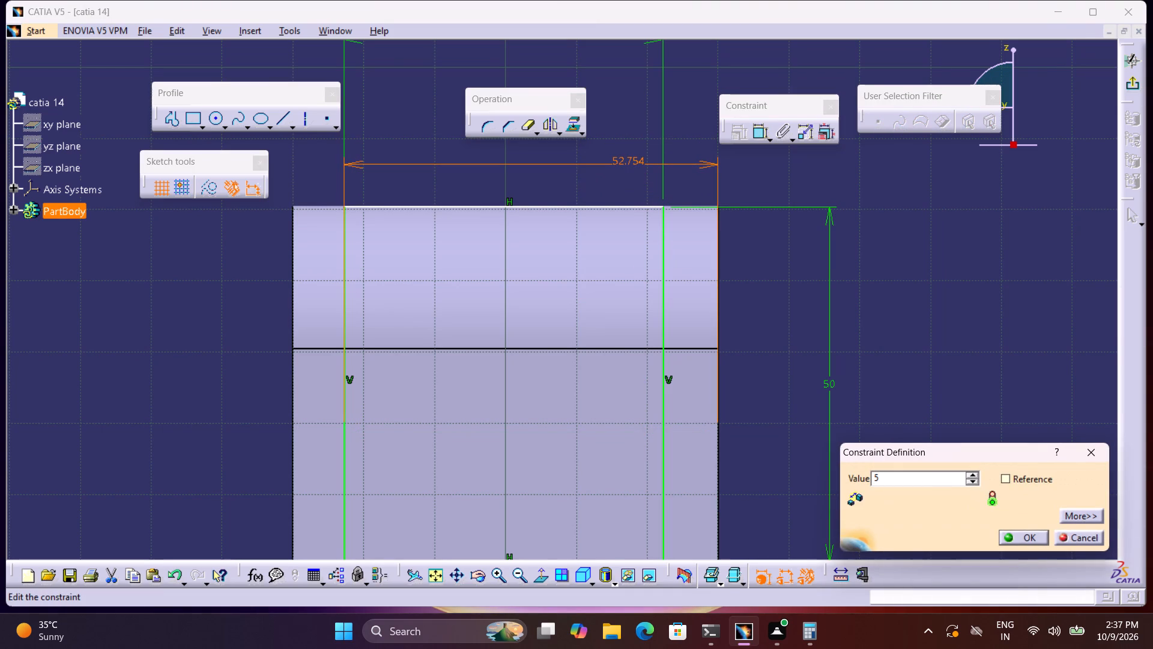
pyautogui.press('2')
pyautogui.write('.5')
pyautogui.press('Return')
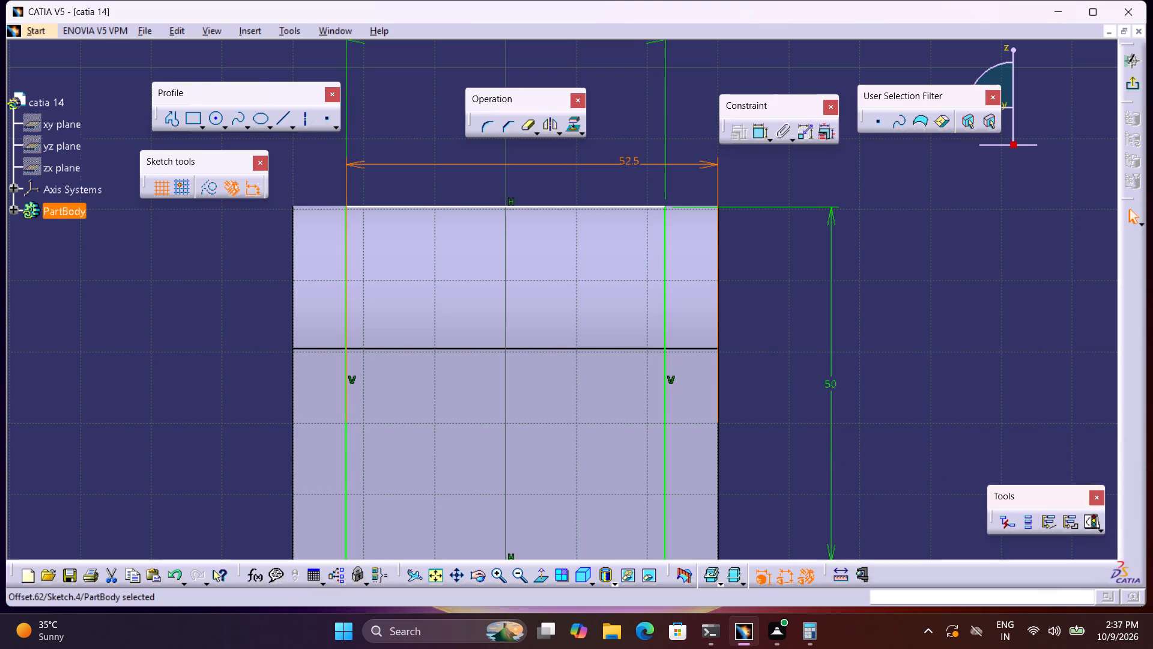
pyautogui.click(1134, 88)
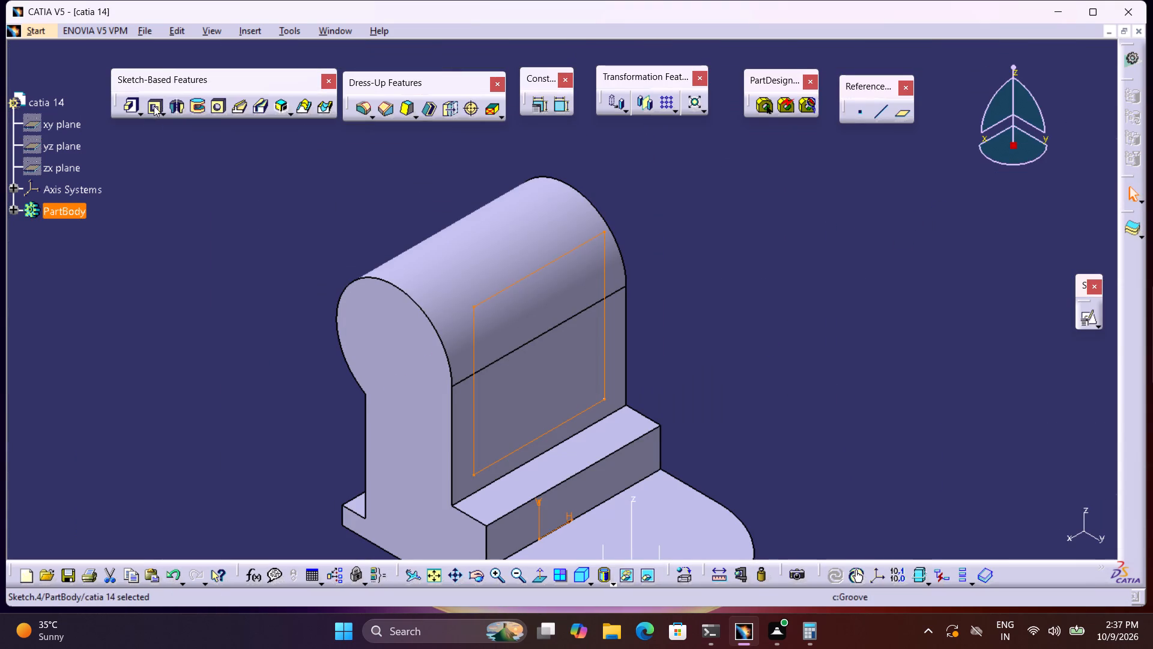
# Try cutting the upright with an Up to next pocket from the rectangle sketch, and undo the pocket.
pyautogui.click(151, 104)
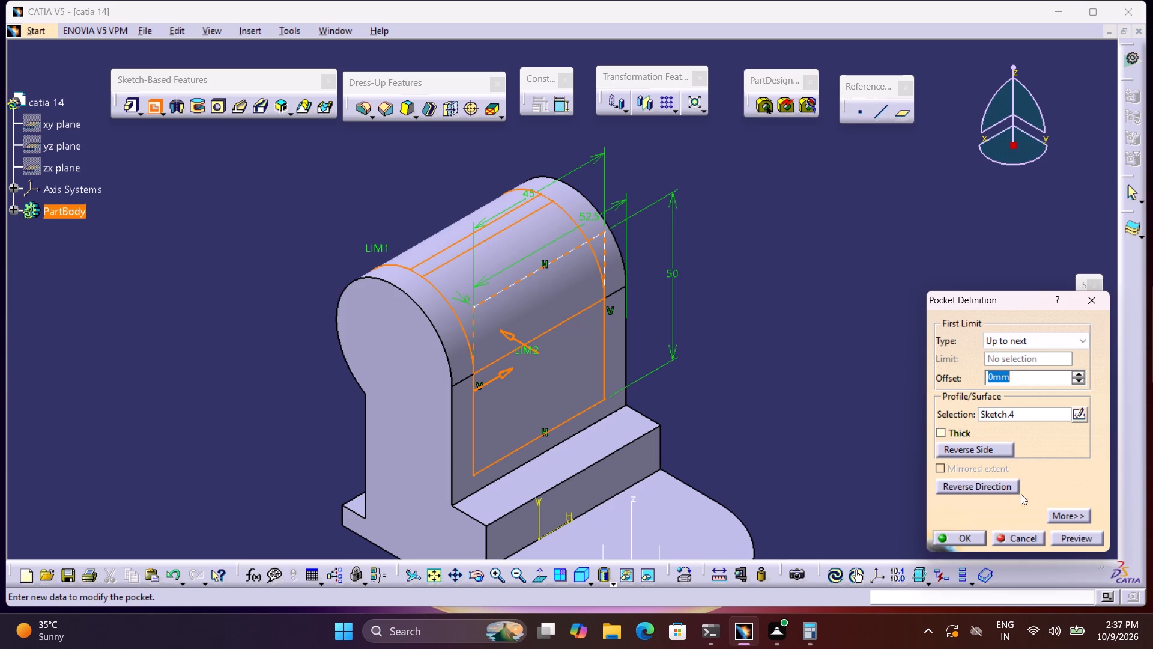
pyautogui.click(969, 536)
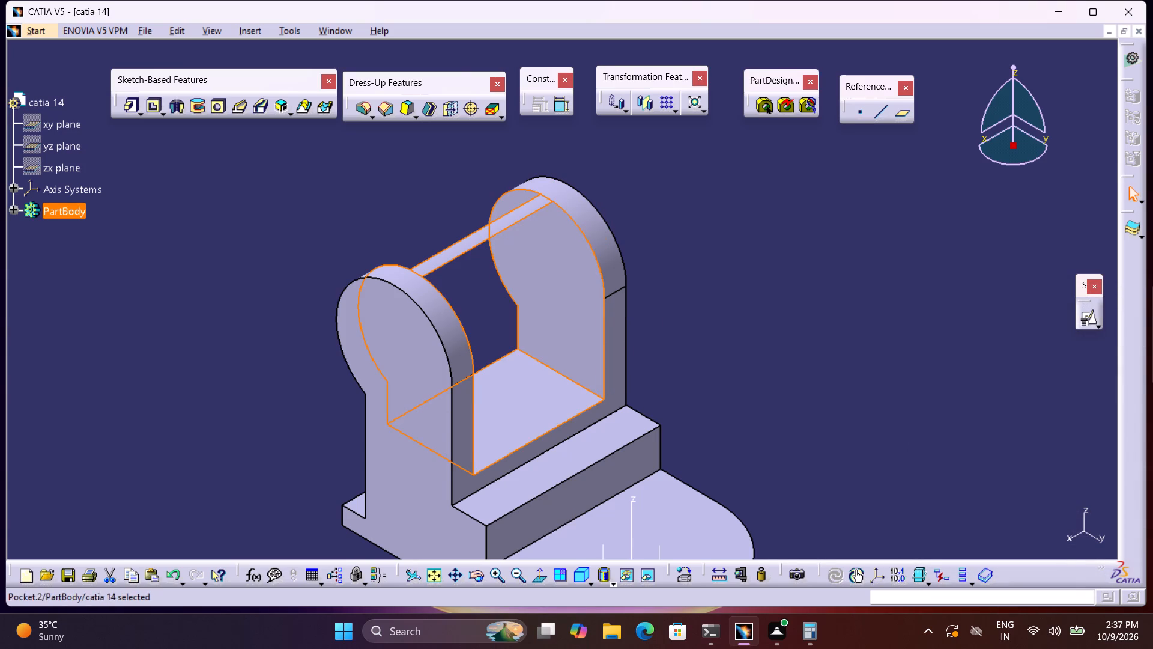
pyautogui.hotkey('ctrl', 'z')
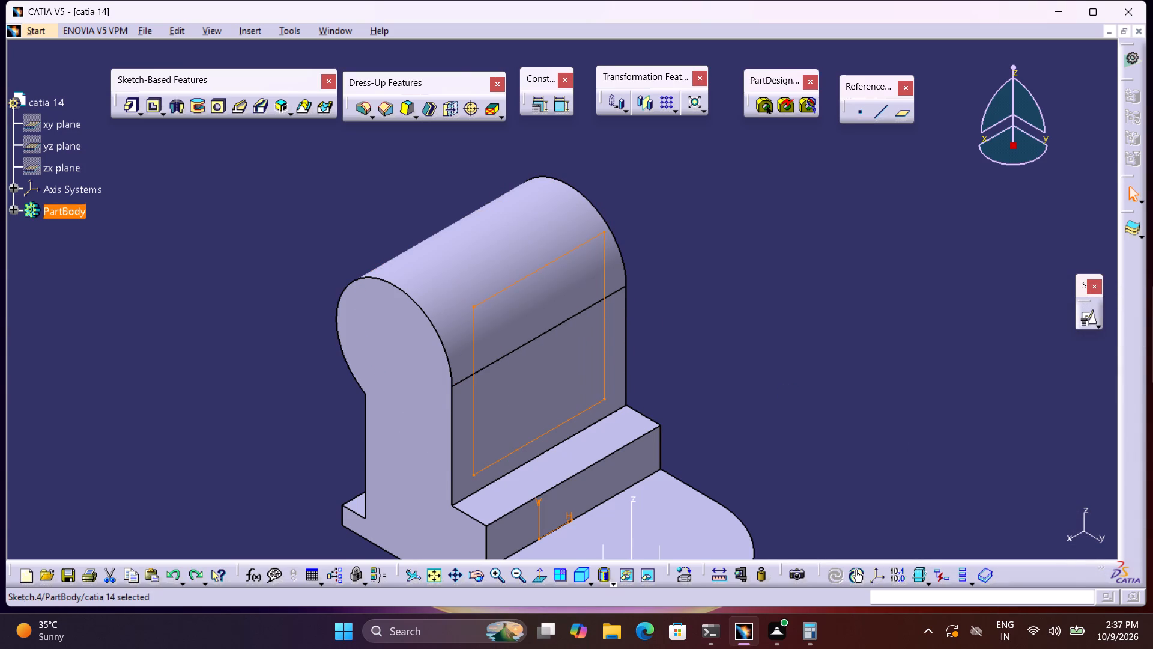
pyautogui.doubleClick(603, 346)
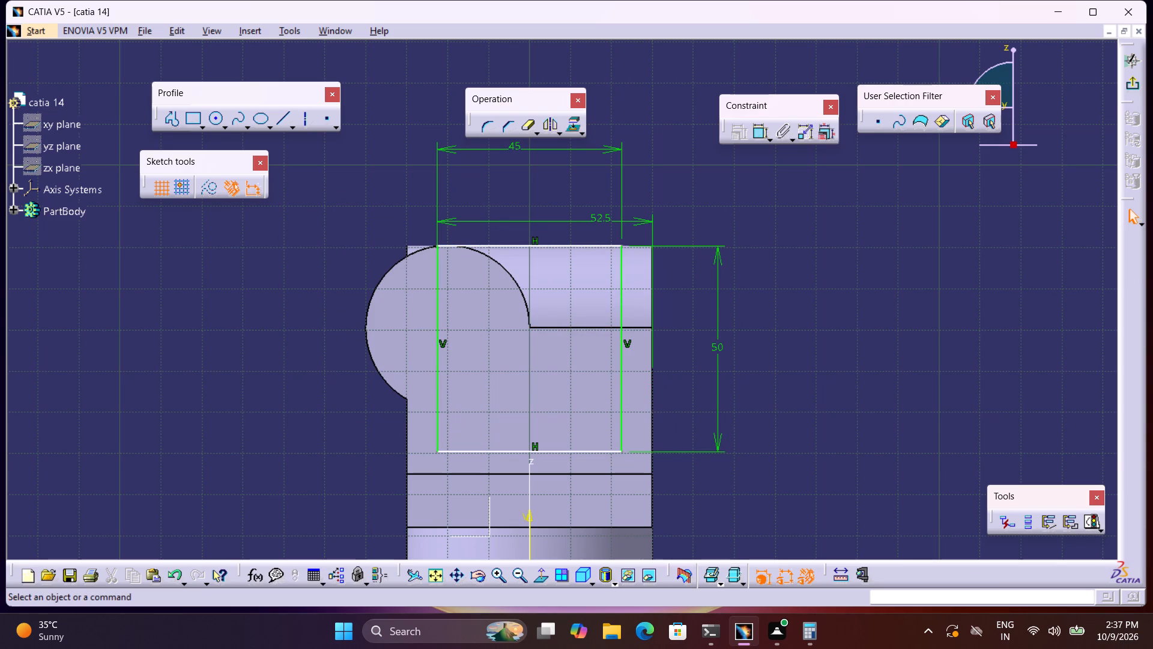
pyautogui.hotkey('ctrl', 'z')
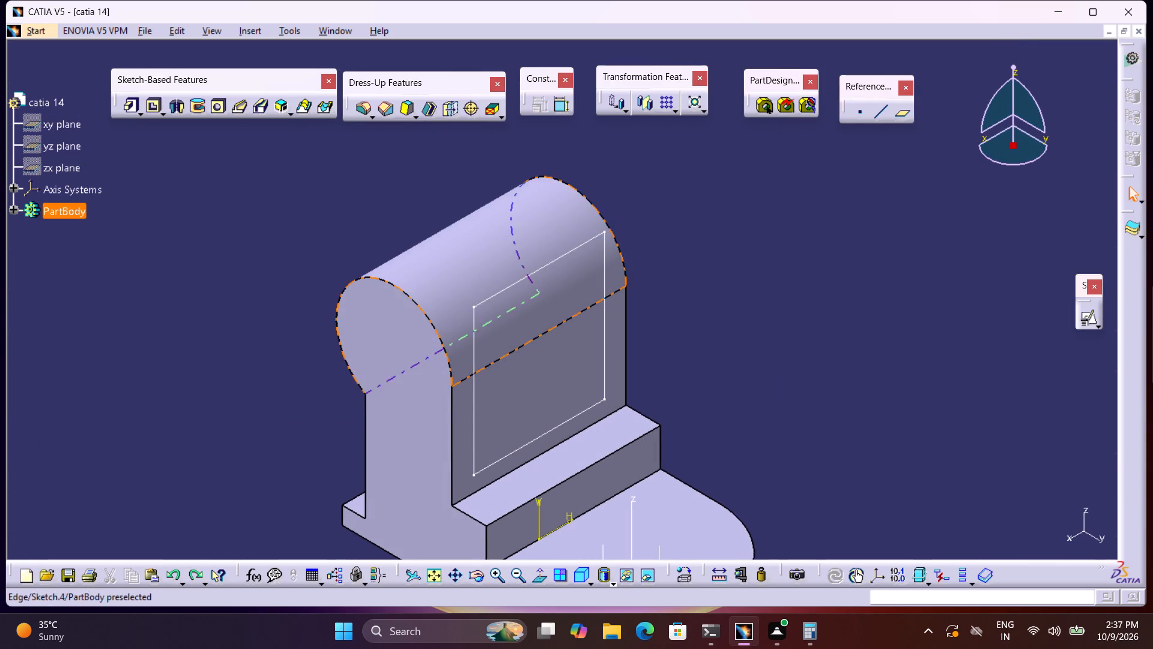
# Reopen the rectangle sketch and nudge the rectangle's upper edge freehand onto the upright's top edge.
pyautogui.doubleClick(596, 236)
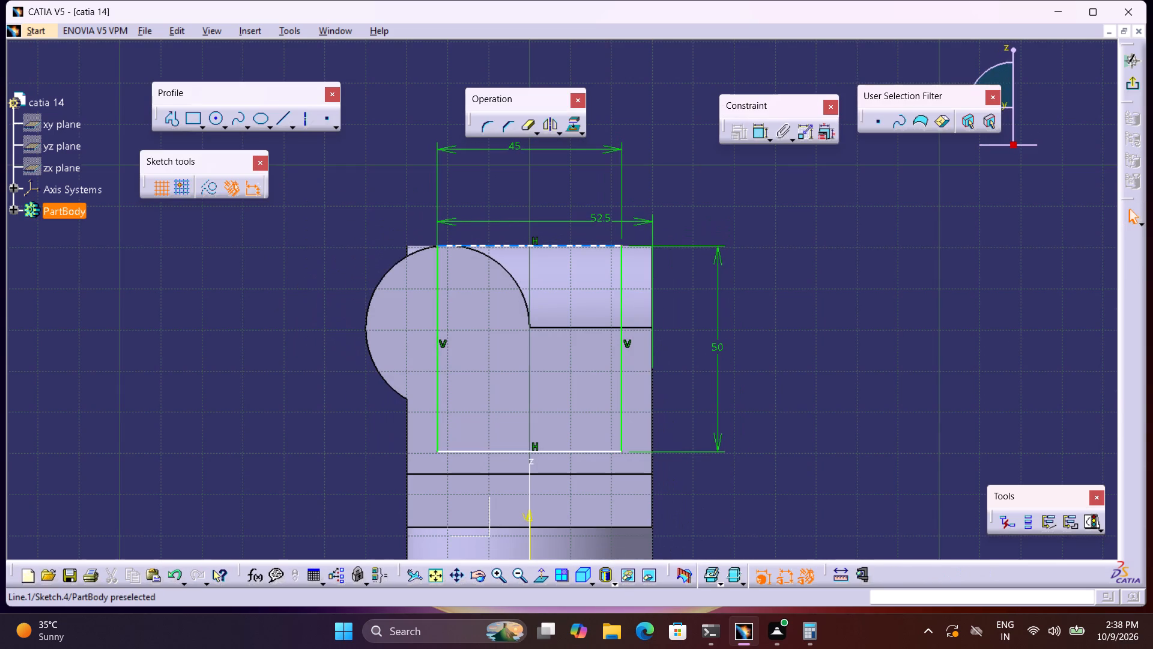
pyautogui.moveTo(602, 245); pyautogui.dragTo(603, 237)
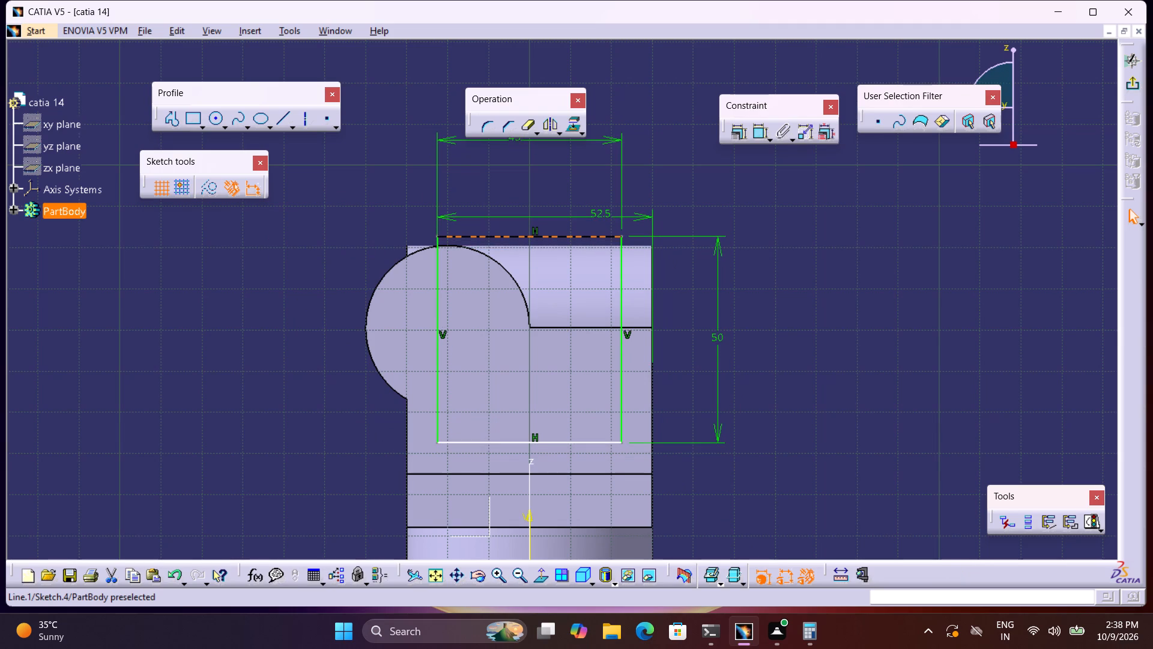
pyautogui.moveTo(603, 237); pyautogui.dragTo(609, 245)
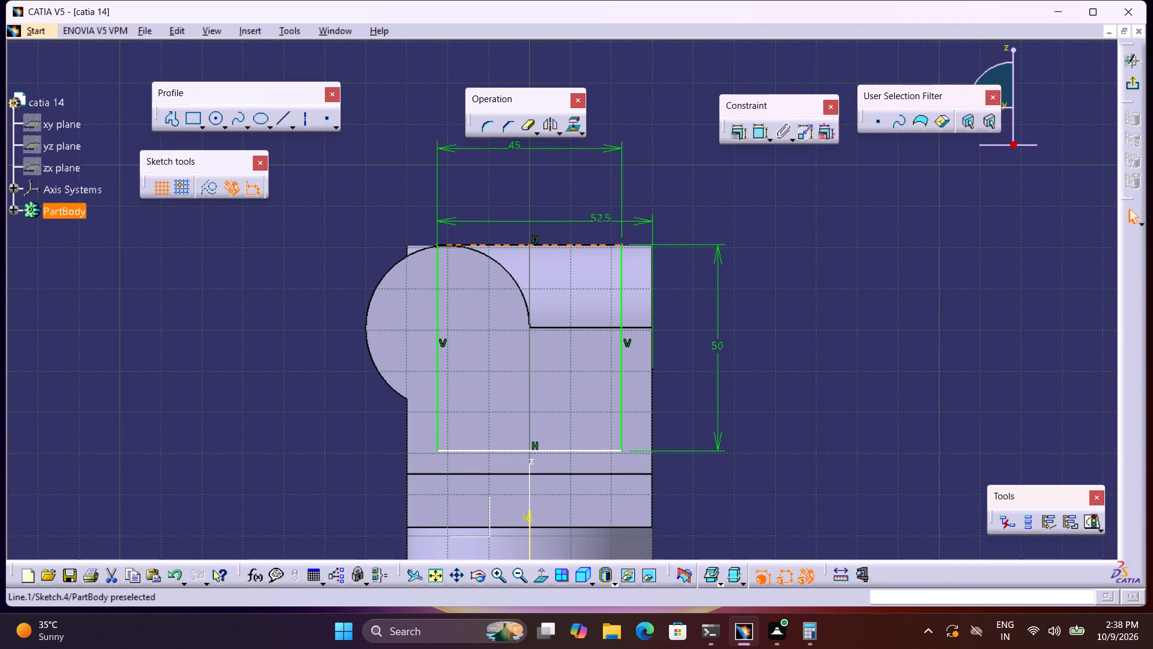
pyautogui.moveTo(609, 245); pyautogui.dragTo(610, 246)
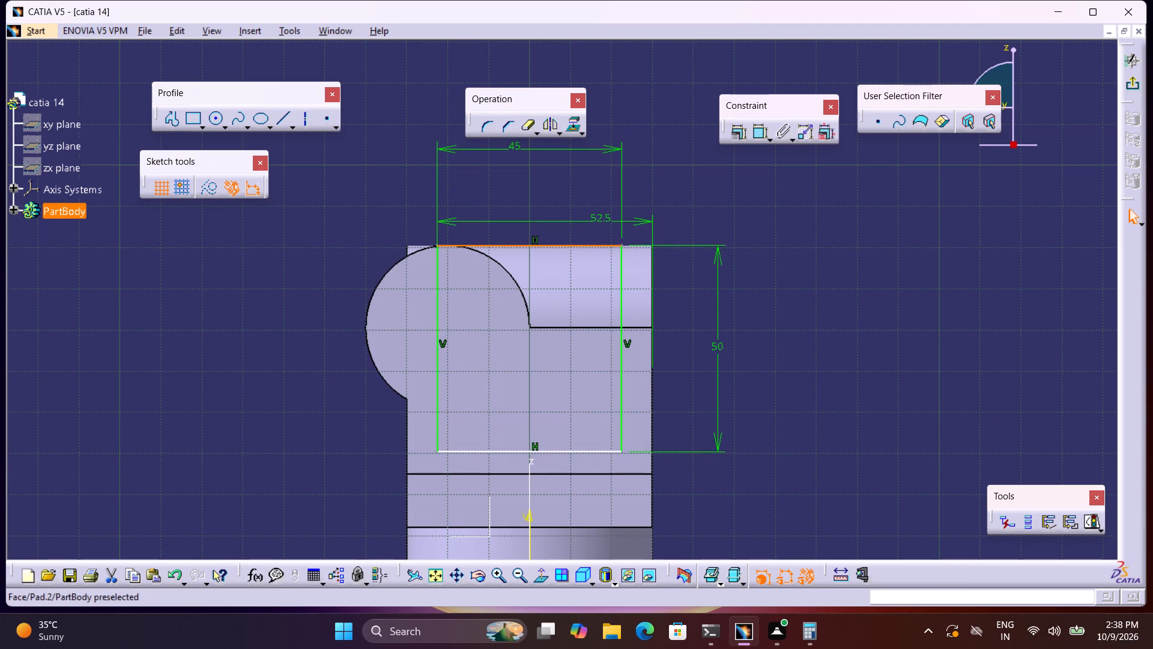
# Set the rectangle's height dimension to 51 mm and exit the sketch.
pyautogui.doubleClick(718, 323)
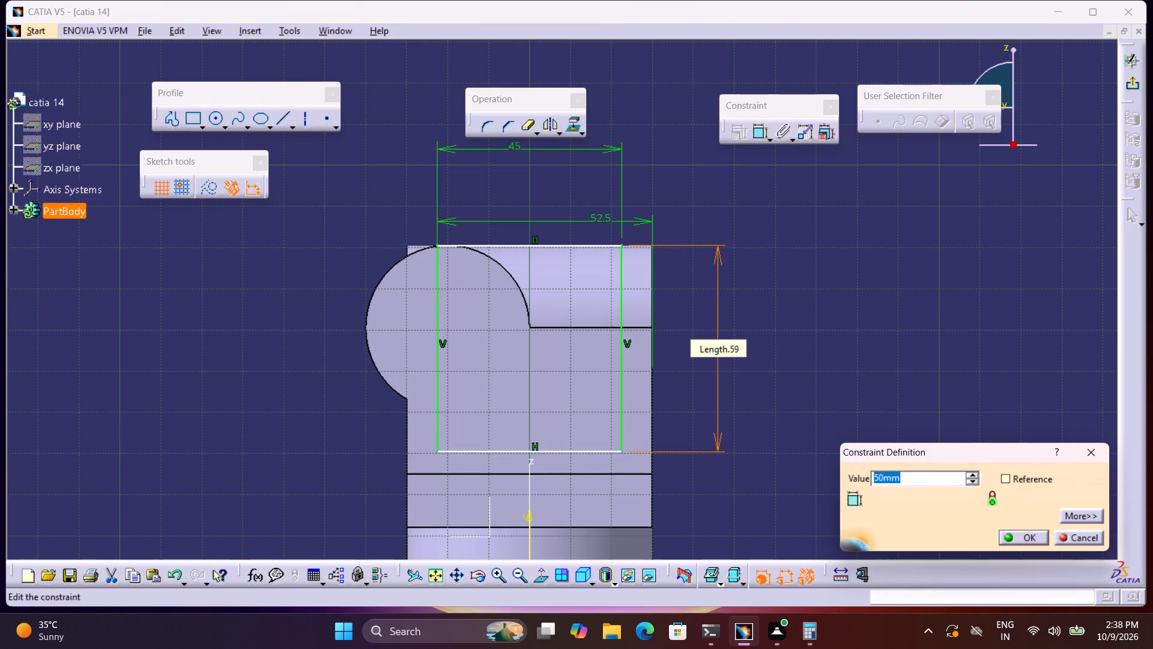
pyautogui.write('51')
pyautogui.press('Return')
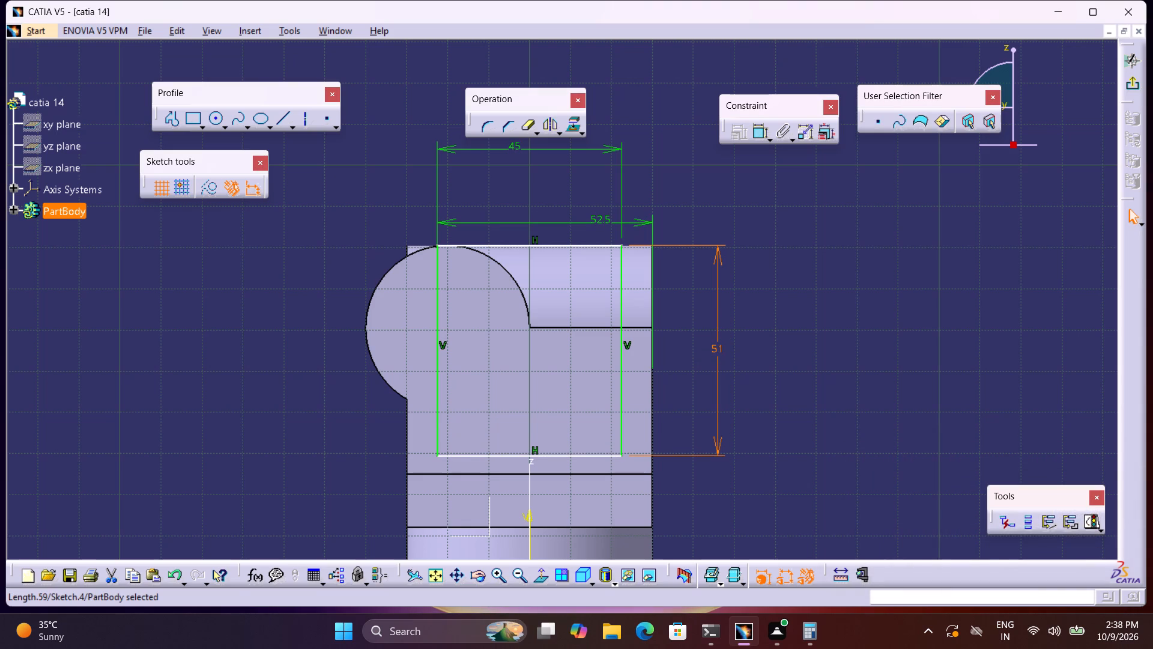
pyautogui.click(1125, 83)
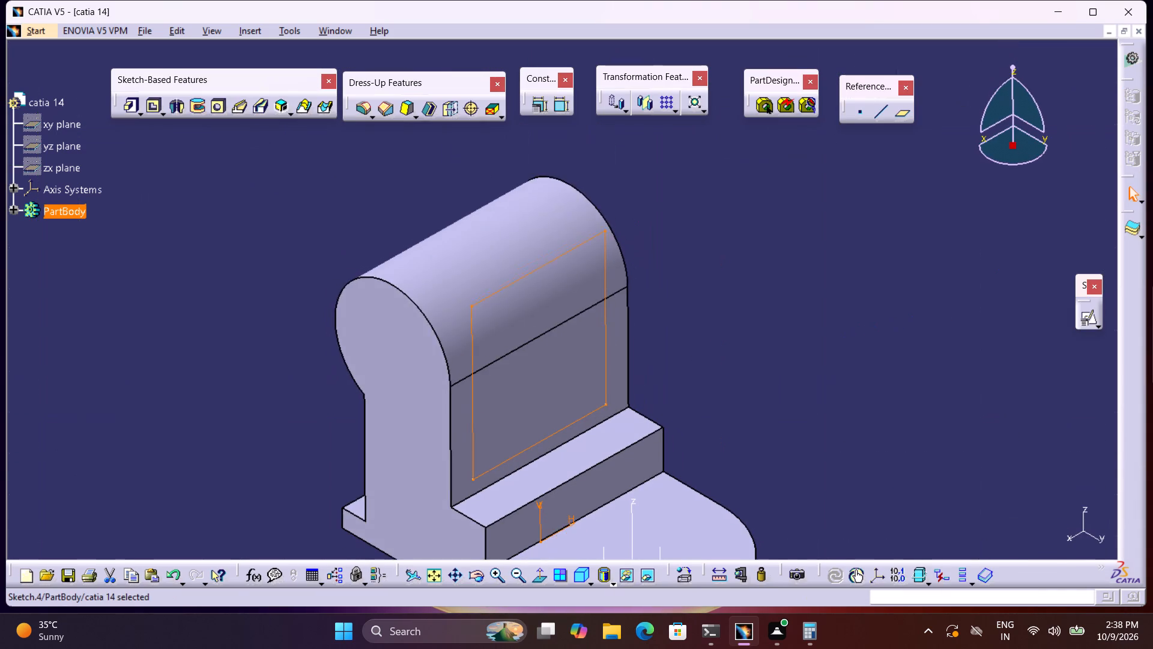
# Cut the rectangle sketch through the upright as a pocket limited Up to next with 0 mm offset.
pyautogui.click(150, 102)
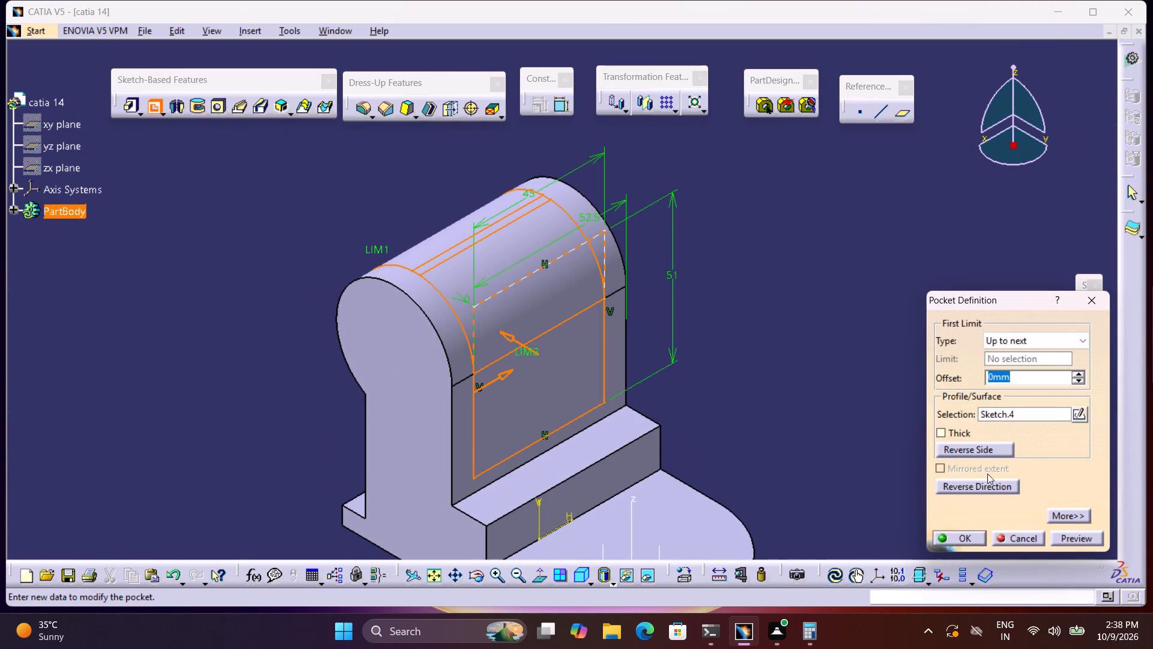
pyautogui.click(974, 534)
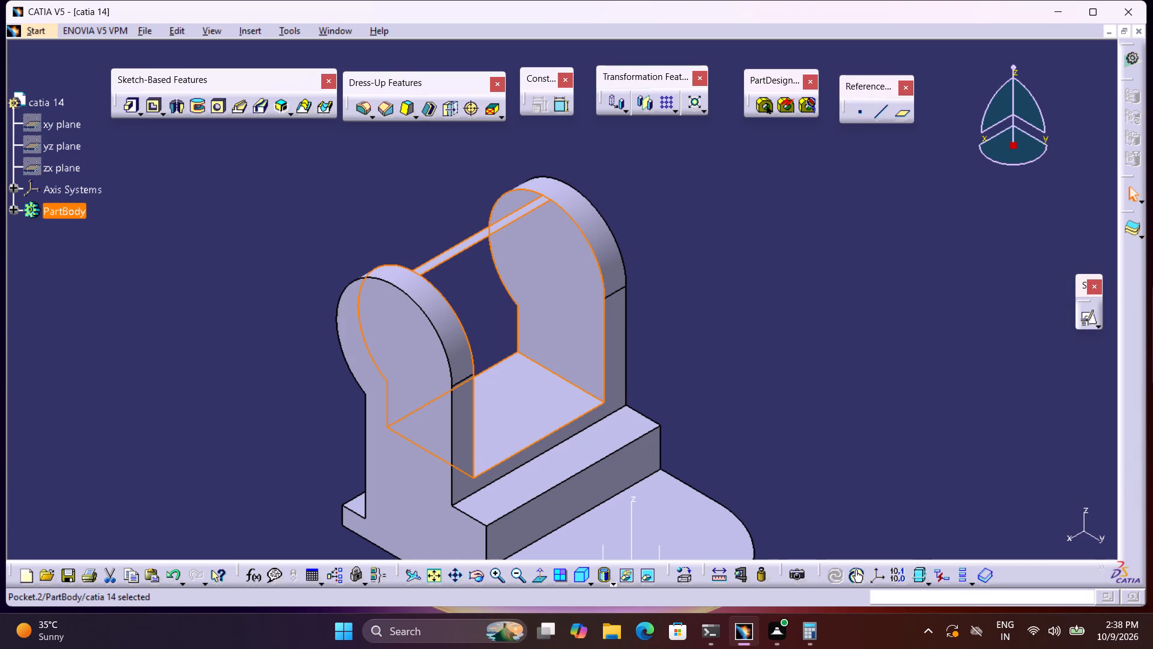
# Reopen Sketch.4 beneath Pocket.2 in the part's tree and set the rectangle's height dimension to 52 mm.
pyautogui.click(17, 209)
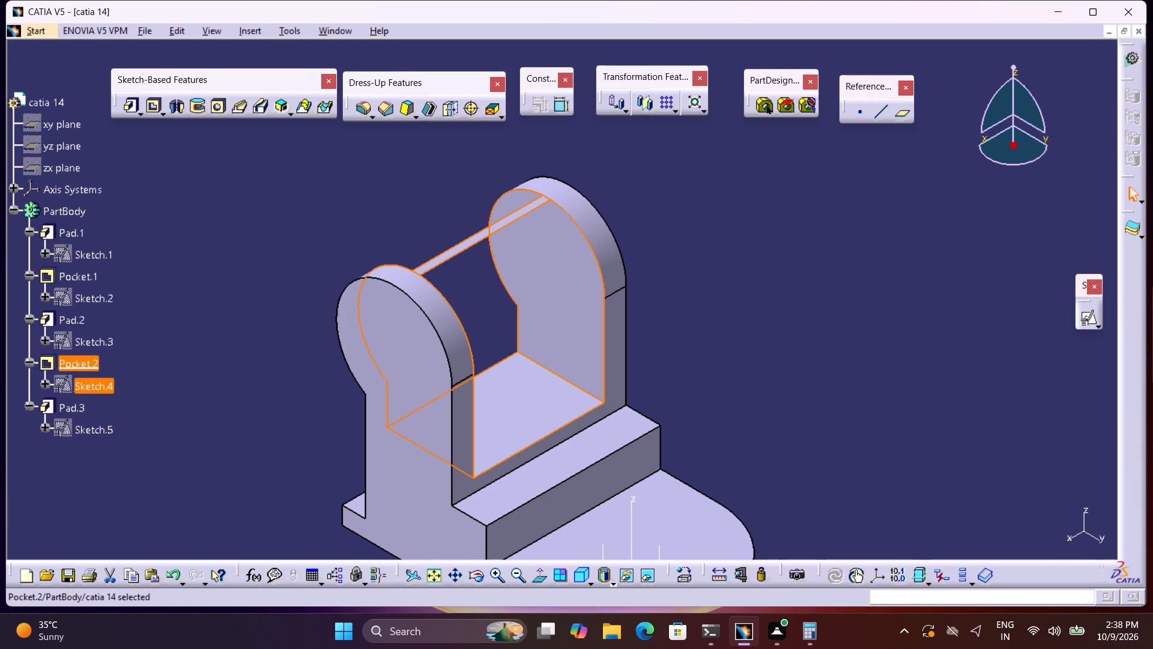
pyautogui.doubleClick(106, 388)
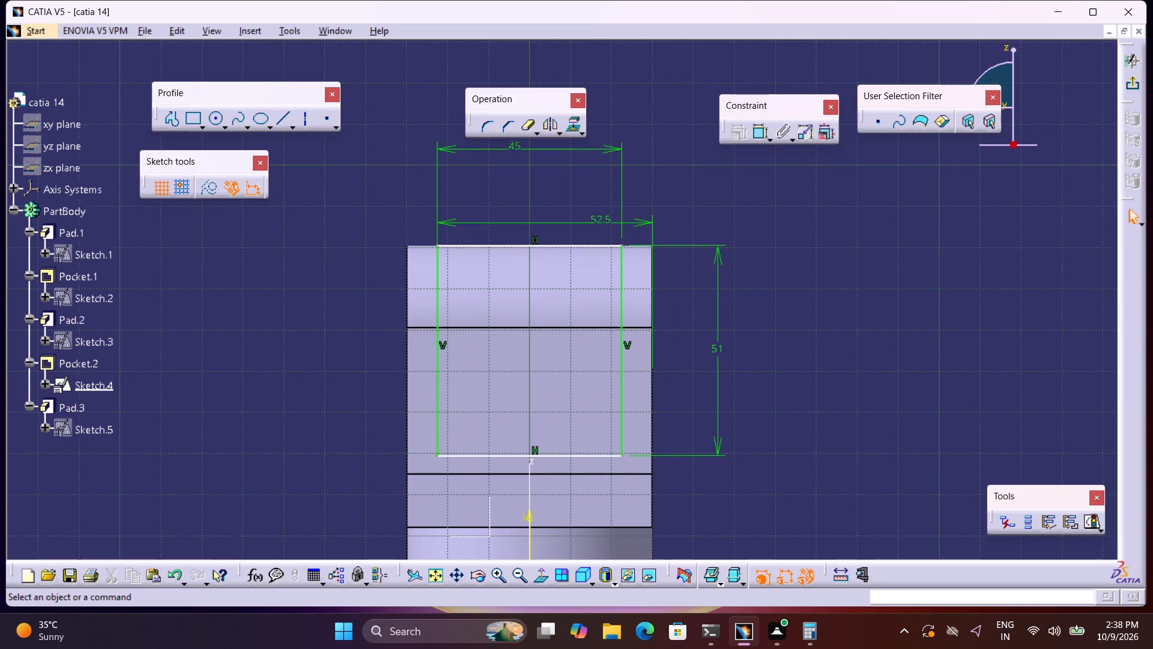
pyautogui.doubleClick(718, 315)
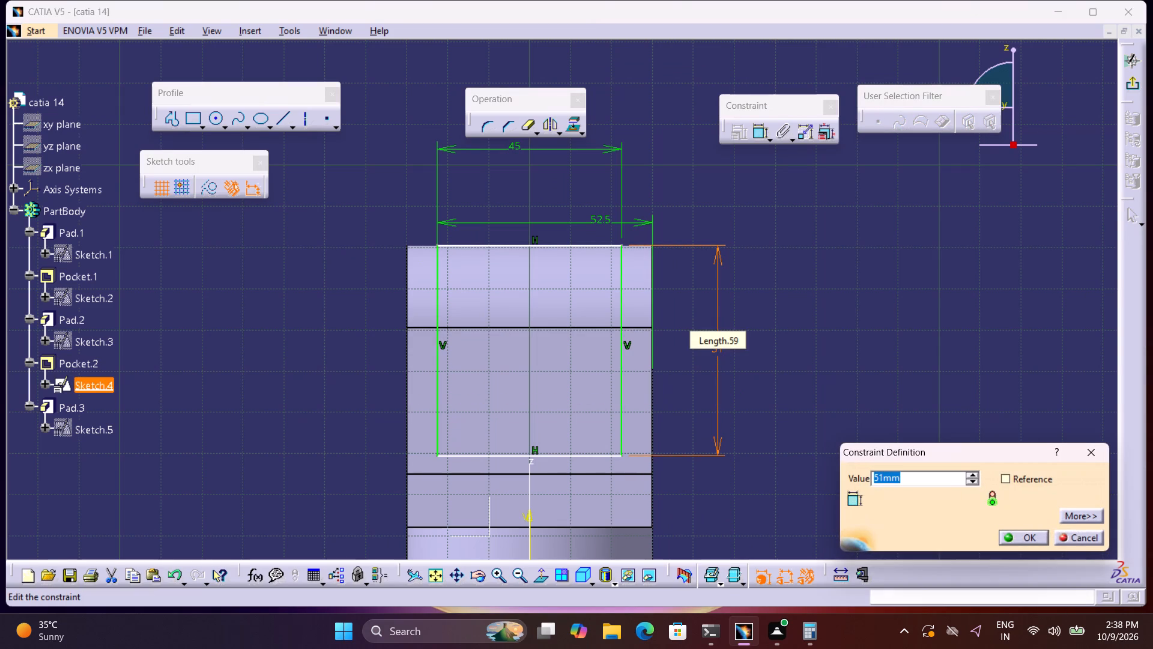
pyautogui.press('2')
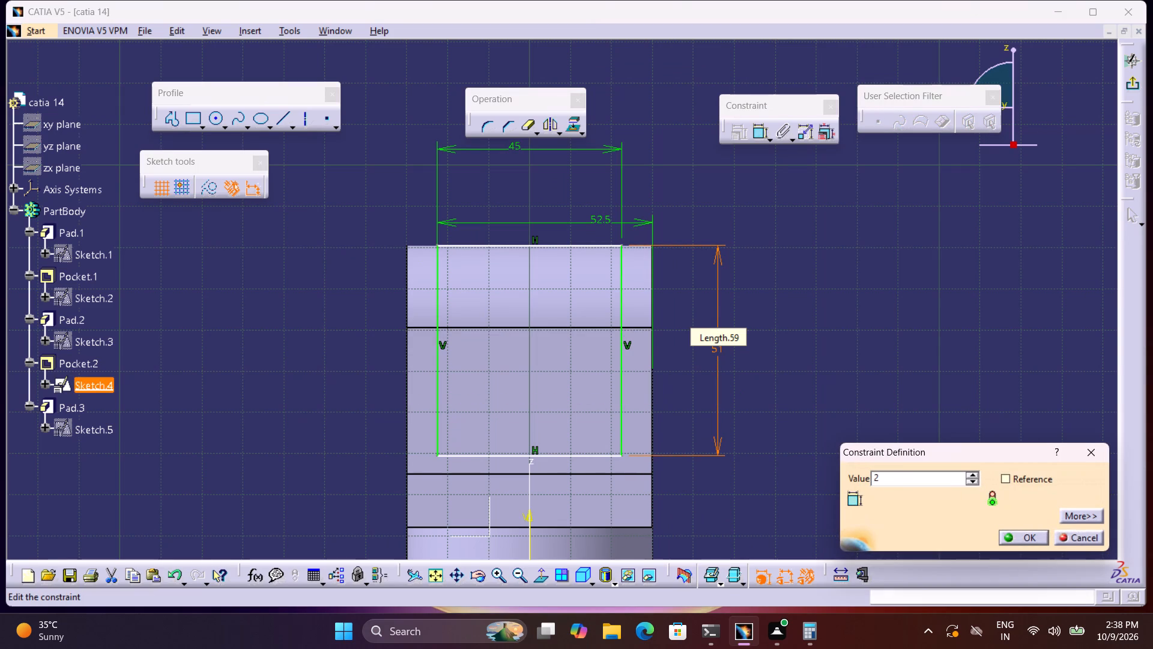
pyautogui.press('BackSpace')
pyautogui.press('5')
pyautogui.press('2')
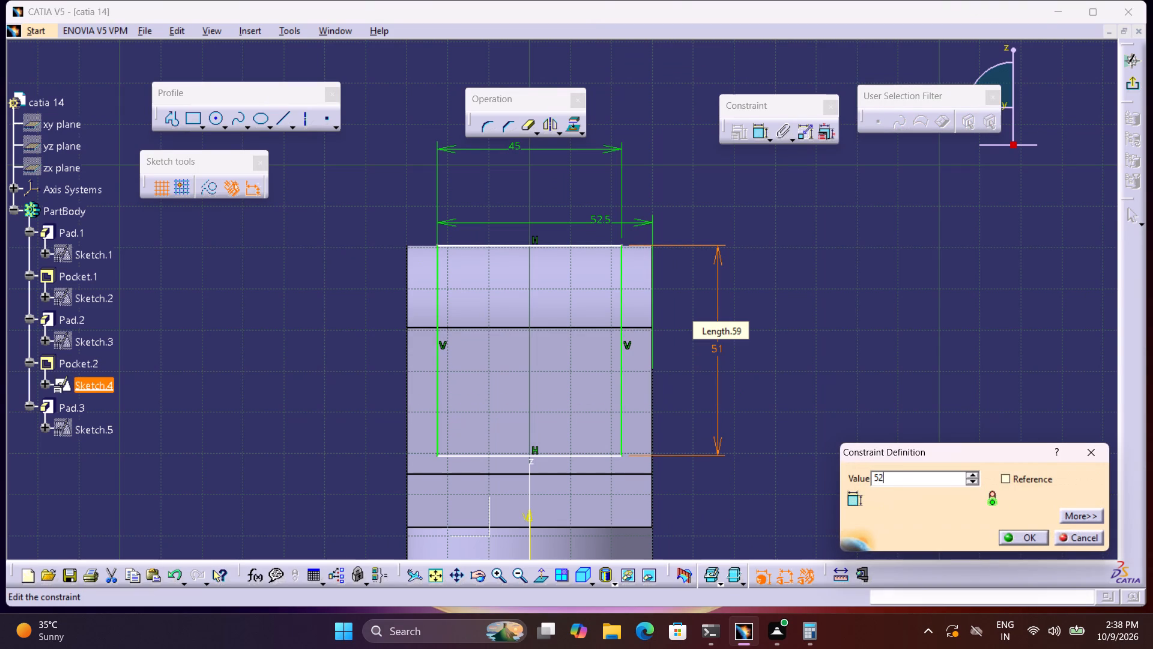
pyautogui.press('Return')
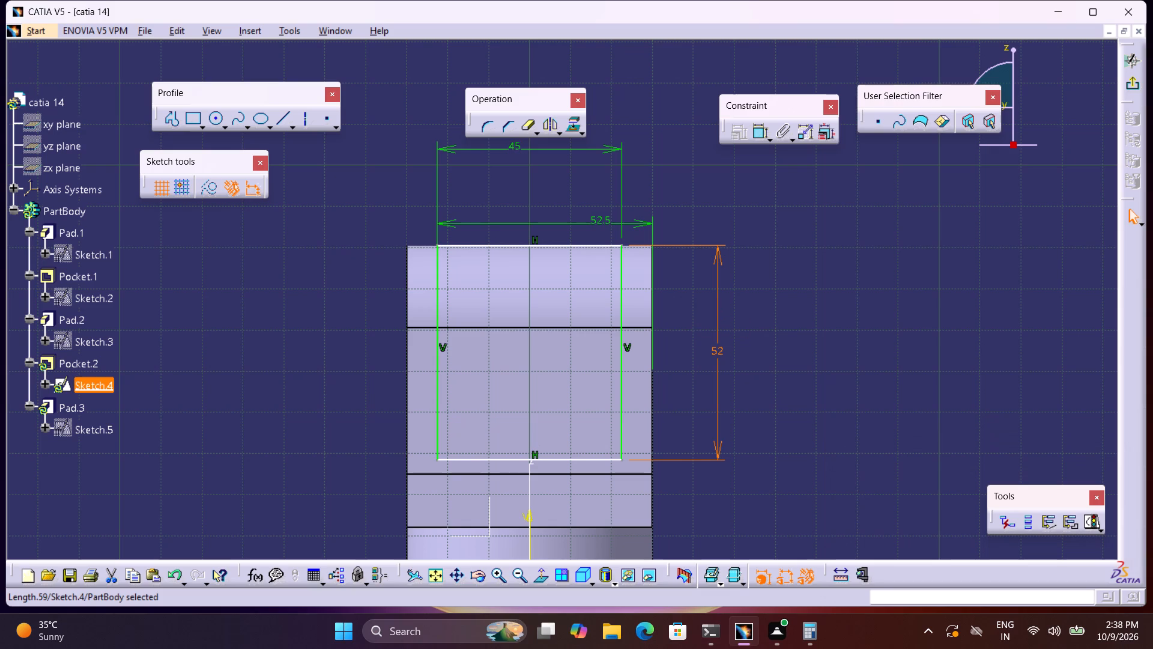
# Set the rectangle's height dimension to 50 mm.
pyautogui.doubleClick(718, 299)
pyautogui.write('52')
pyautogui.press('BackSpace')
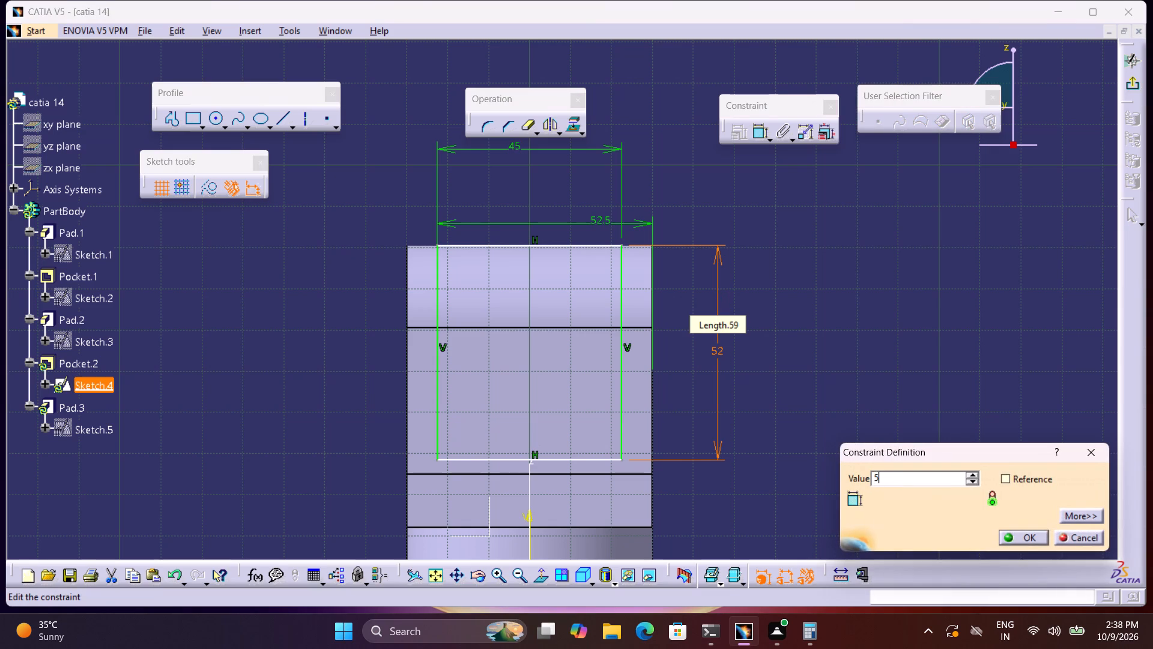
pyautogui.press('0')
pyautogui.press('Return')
# Move the rectangle's upper edge freehand to slightly above the upright's top edge.
pyautogui.moveTo(708, 297); pyautogui.dragTo(735, 340, button='middle')
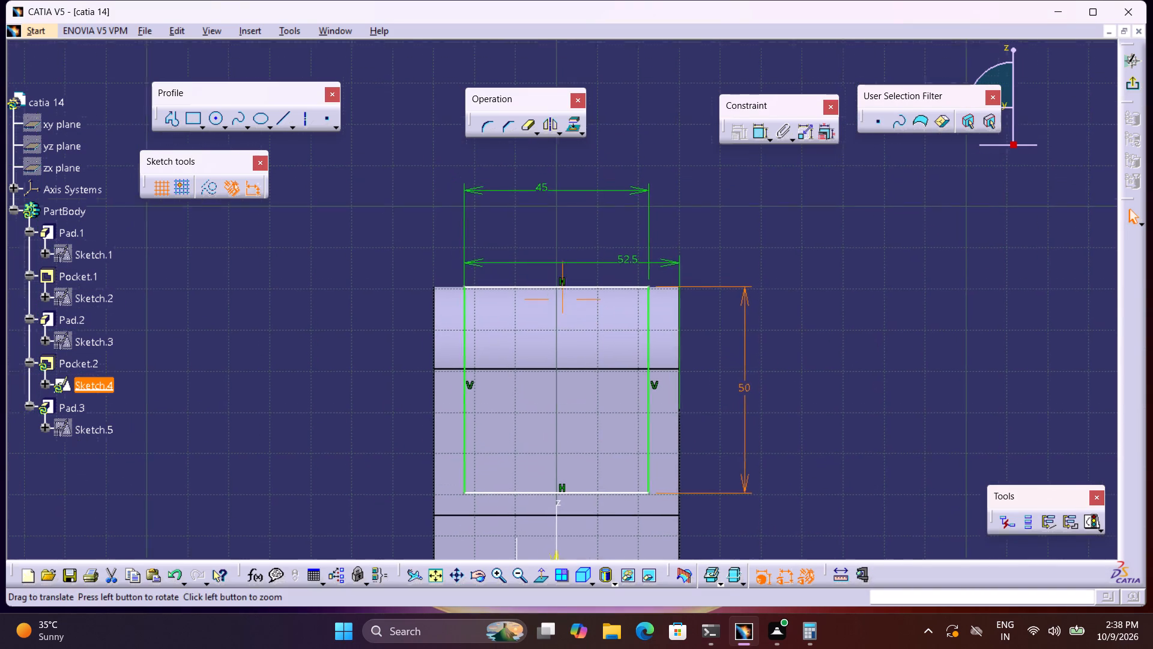
pyautogui.moveTo(735, 340); pyautogui.dragTo(720, 285, button='middle')
pyautogui.rightClick(737, 341)
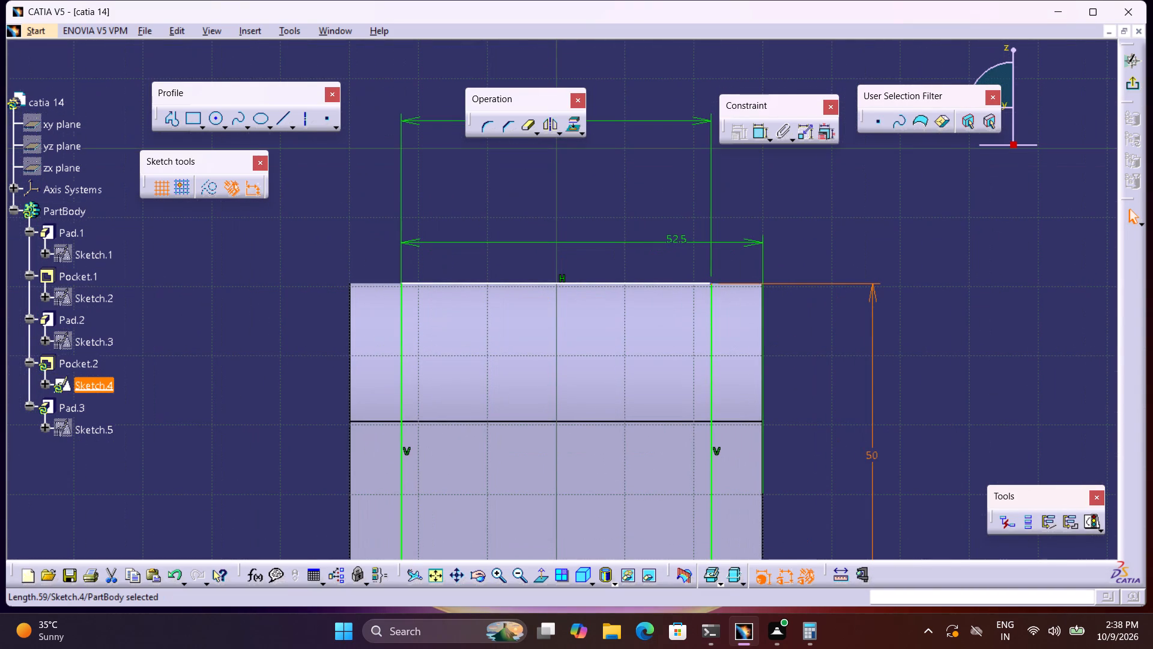
pyautogui.click(709, 284)
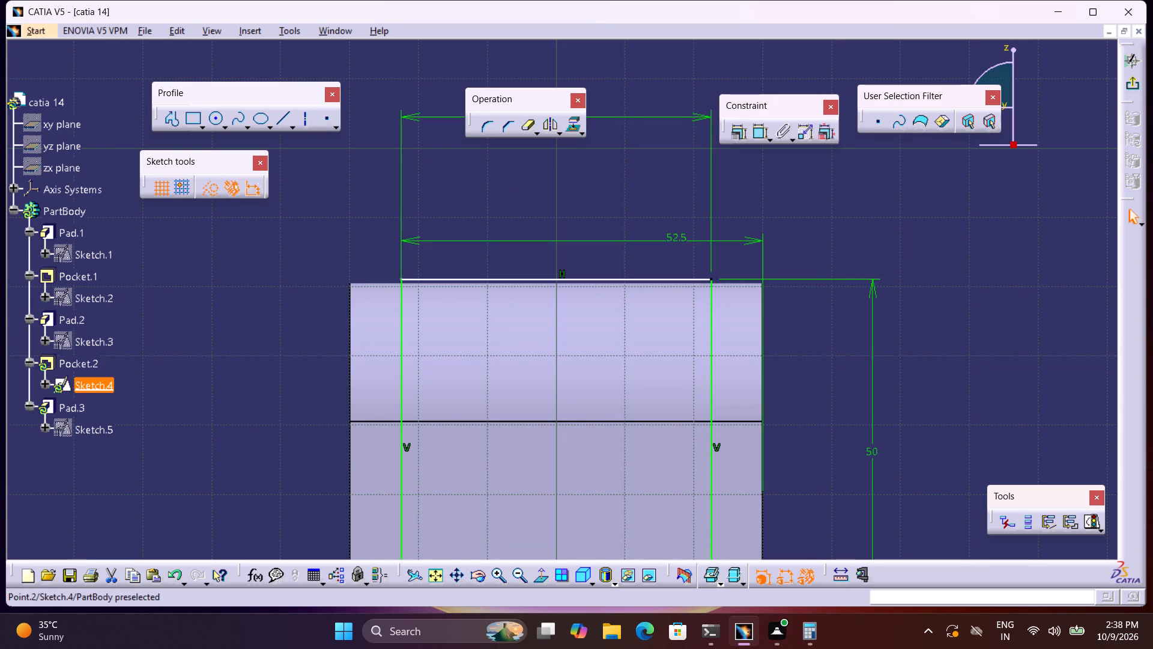
# Set the rectangle's height dimension to 51 mm and exit the sketch to update the pocket.
pyautogui.doubleClick(874, 419)
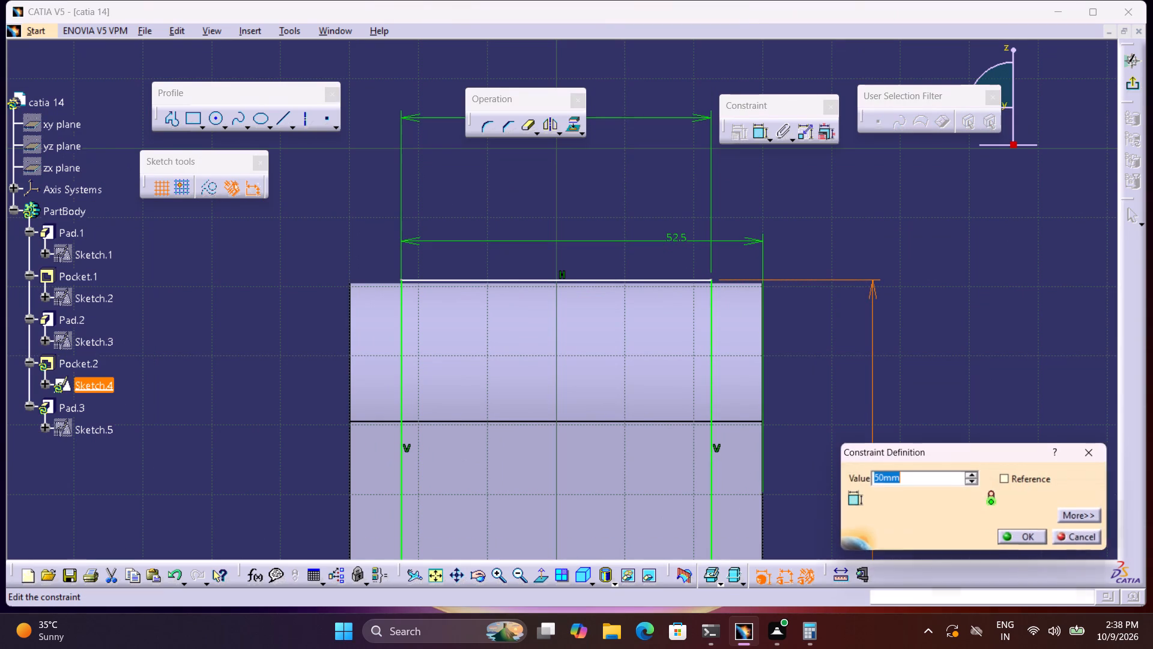
pyautogui.press('5')
pyautogui.press('1')
pyautogui.press('Return')
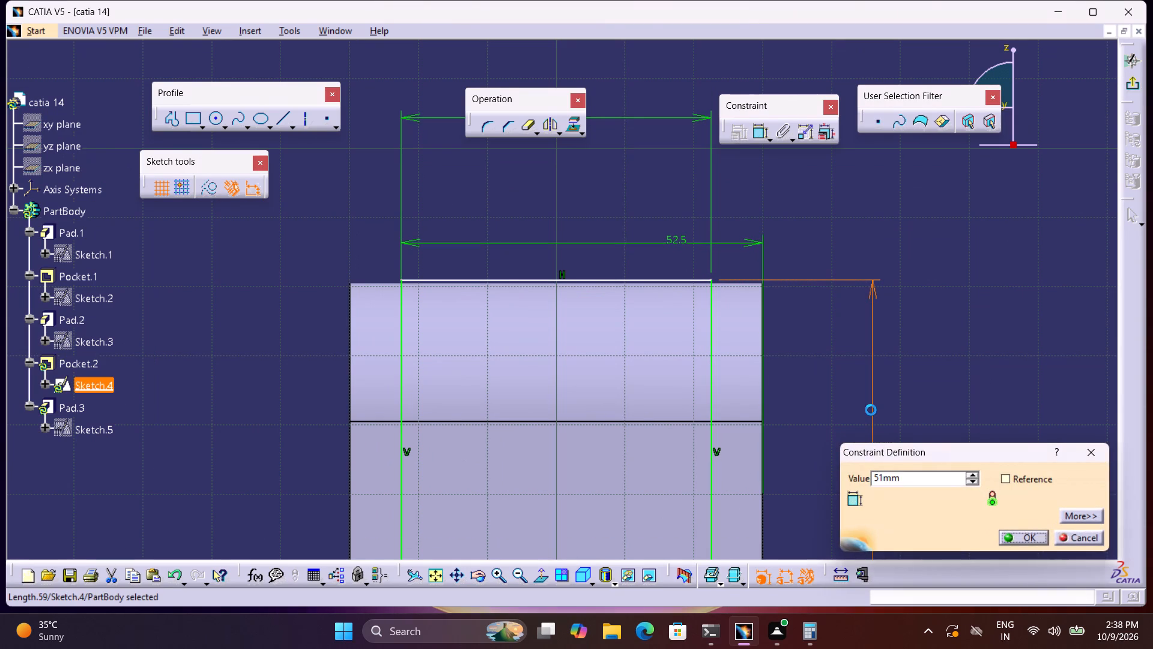
pyautogui.click(1124, 87)
# Start a positioned sketch on the front vertical face of the ledge between the upright arms and the round-ended plate.
pyautogui.moveTo(829, 333); pyautogui.dragTo(814, 300, button='middle')
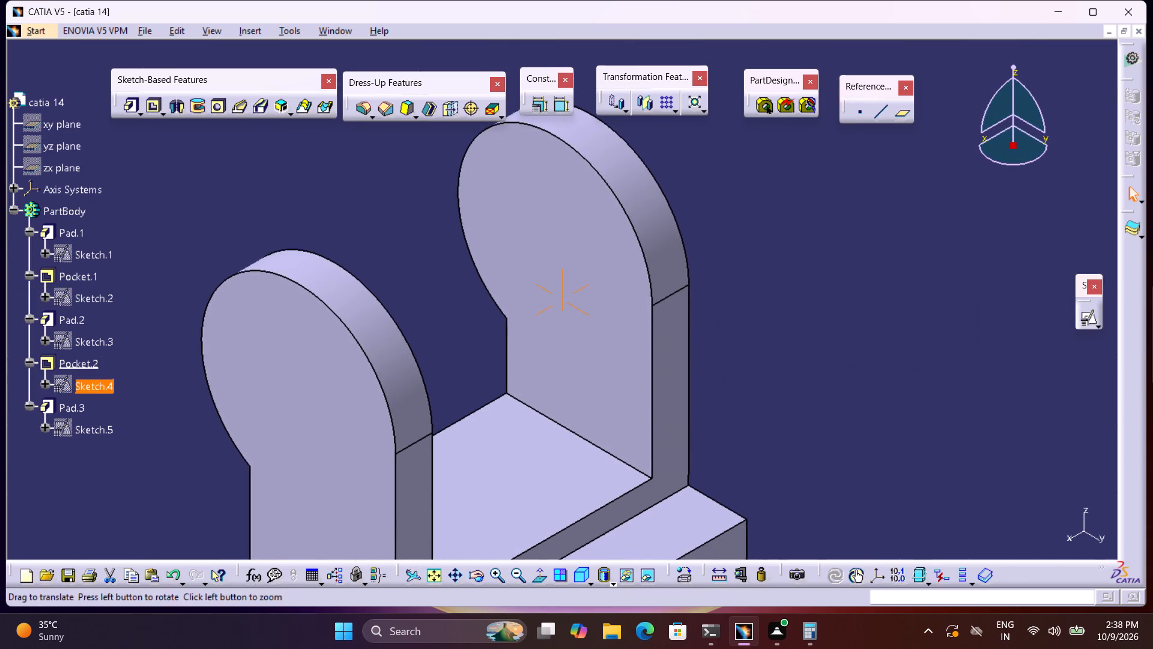
pyautogui.moveTo(814, 300); pyautogui.dragTo(832, 341, button='middle')
pyautogui.rightClick(814, 300)
pyautogui.moveTo(815, 324); pyautogui.dragTo(793, 289, button='middle')
pyautogui.doubleClick(834, 296)
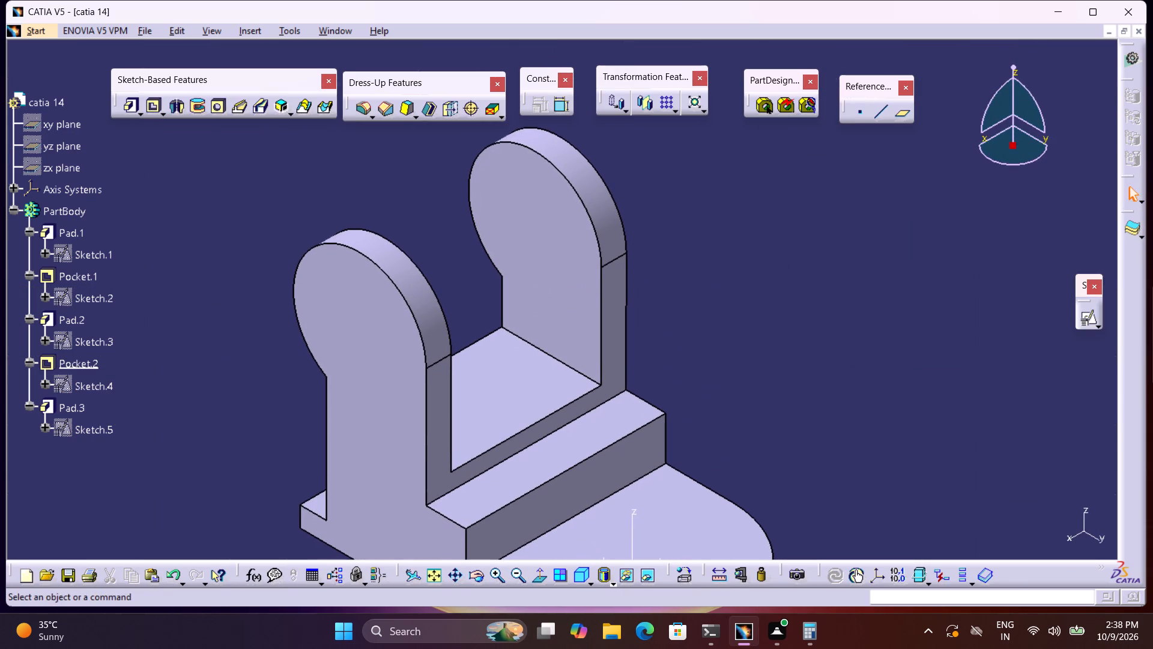
pyautogui.moveTo(820, 278); pyautogui.dragTo(798, 215, button='middle')
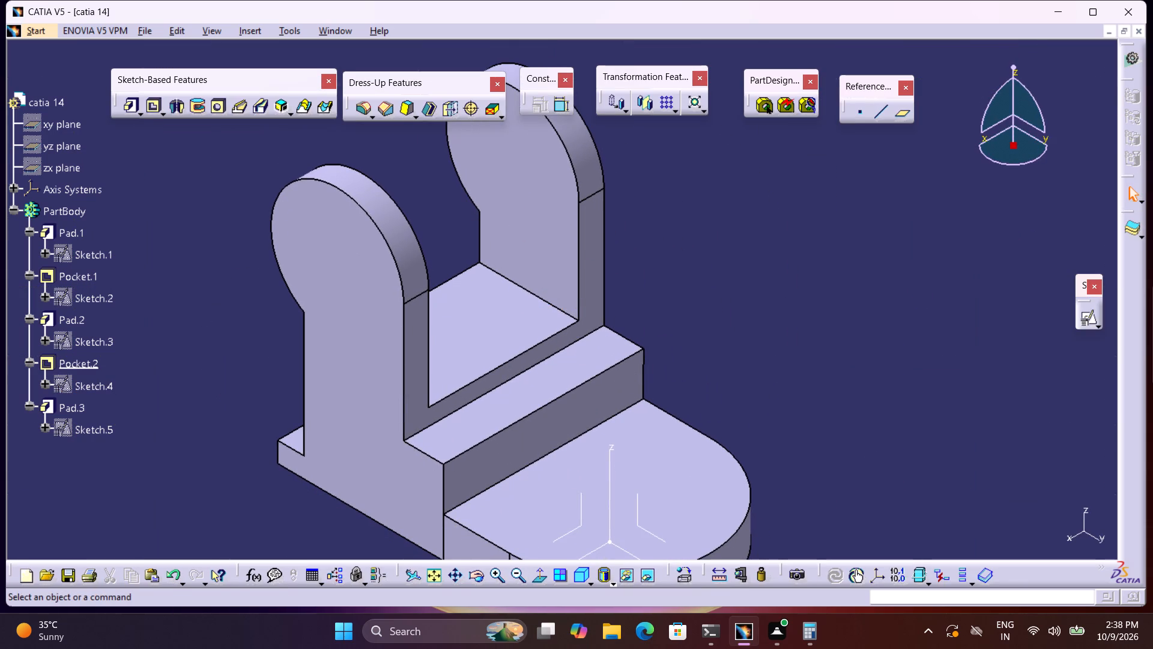
pyautogui.moveTo(866, 382); pyautogui.dragTo(850, 333, button='middle')
pyautogui.middleClick(850, 333)
pyautogui.click(303, 318)
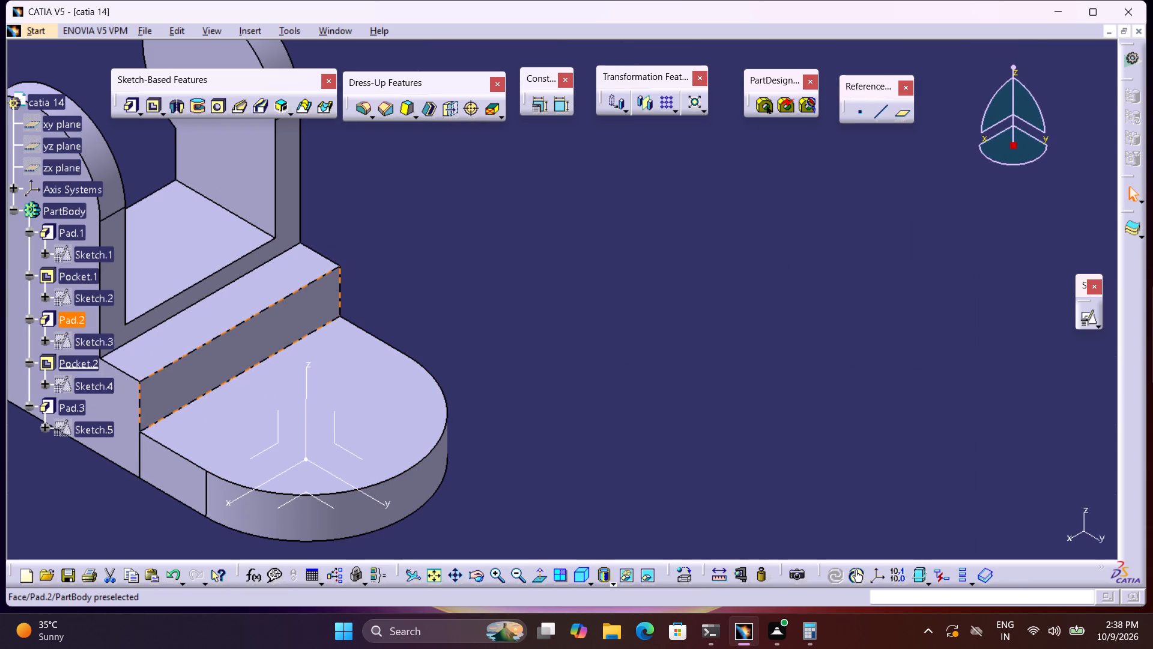
pyautogui.click(1089, 320)
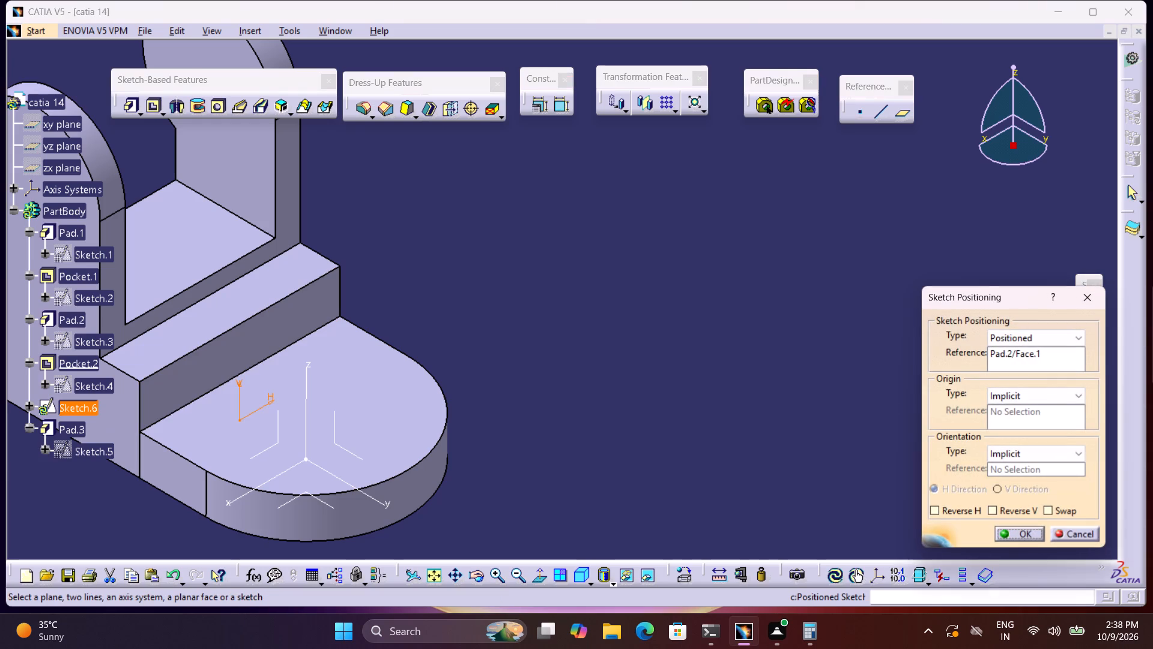
pyautogui.click(1012, 534)
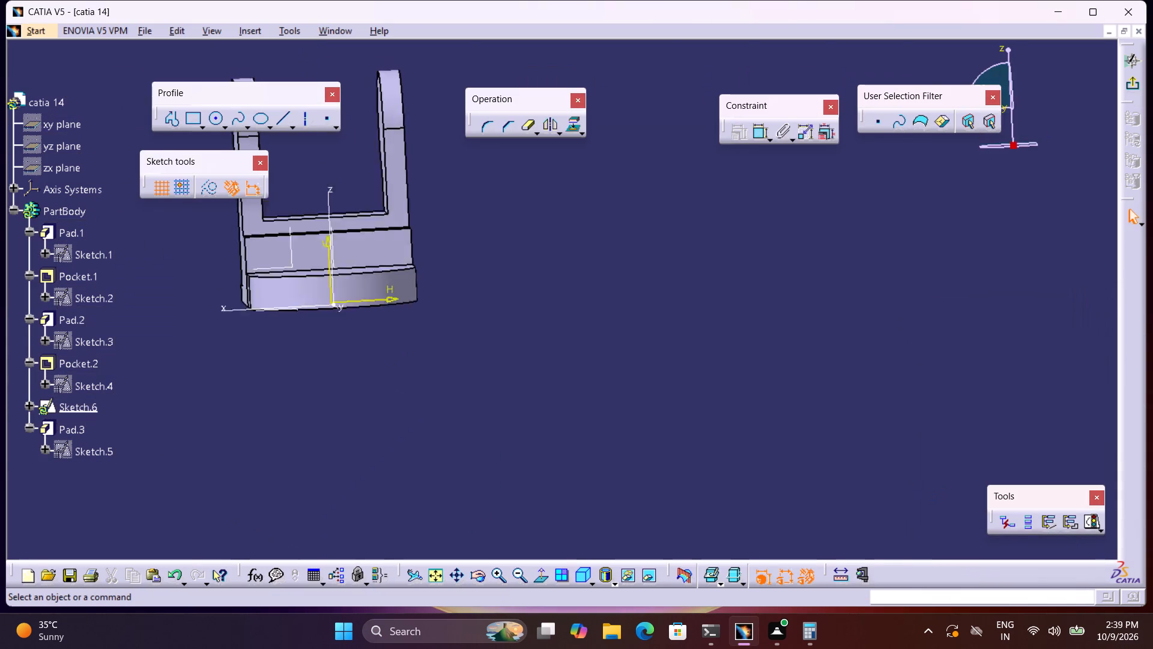
# Sketch a circle about 7.3 mm in radius, centred on the midpoint of the ledge's top edge.
pyautogui.moveTo(419, 380); pyautogui.dragTo(640, 472, button='middle')
pyautogui.rightClick(662, 545)
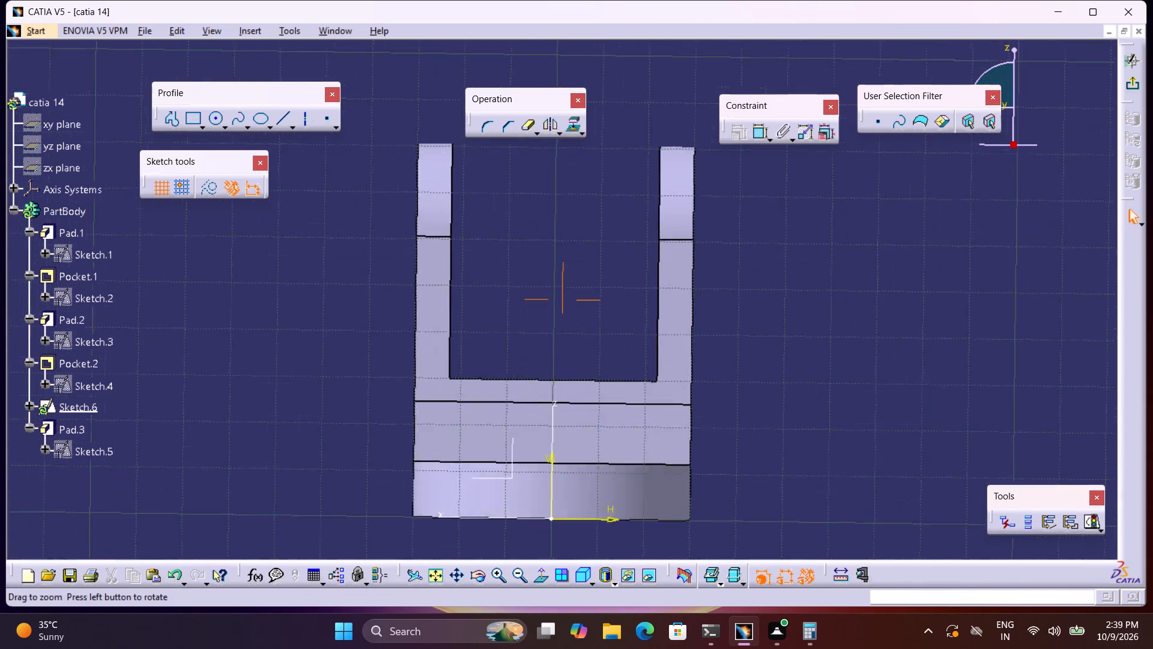
pyautogui.moveTo(640, 472); pyautogui.dragTo(664, 397, button='middle')
pyautogui.moveTo(674, 392); pyautogui.dragTo(776, 252, button='middle')
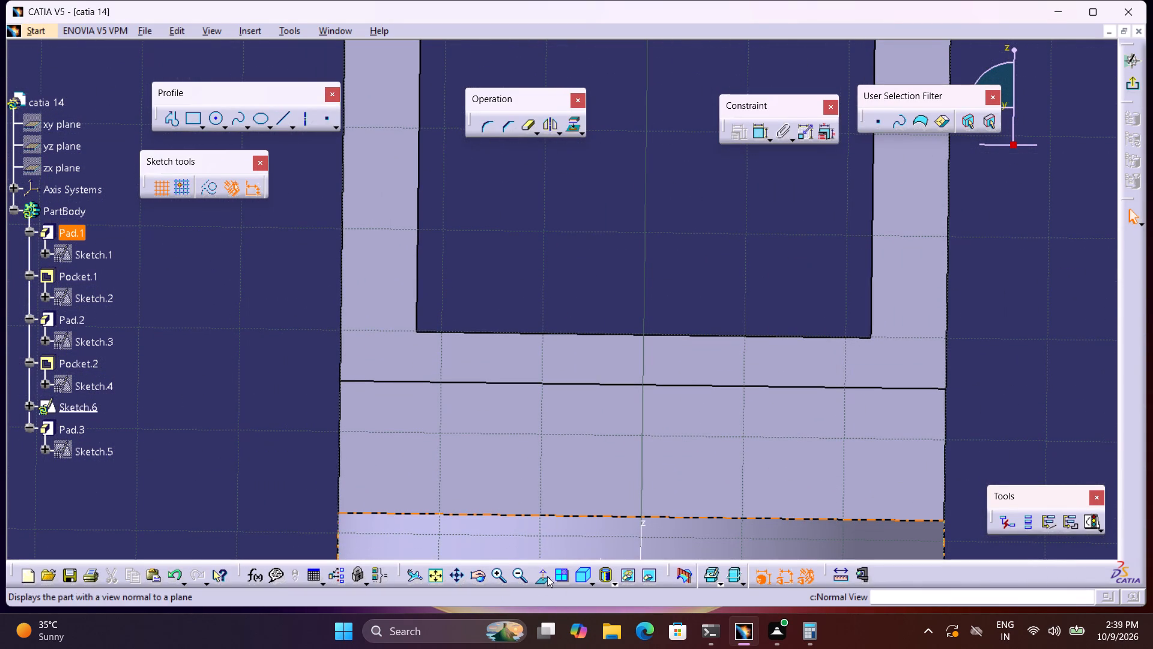
pyautogui.click(547, 575)
pyautogui.click(546, 573)
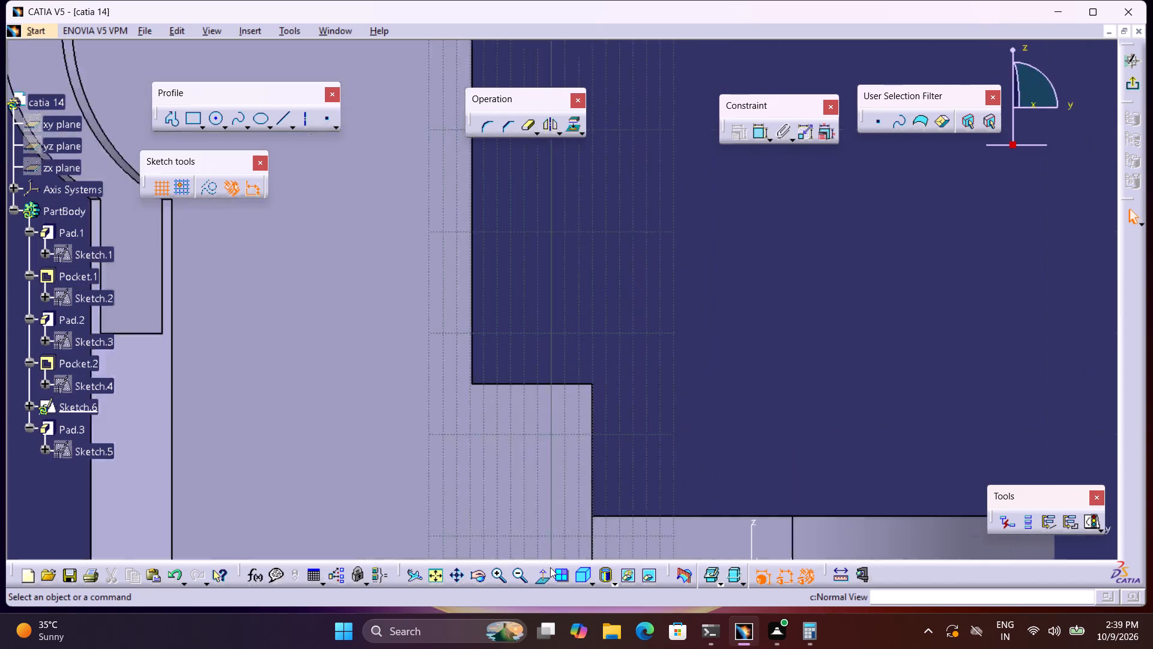
pyautogui.moveTo(674, 401); pyautogui.dragTo(658, 404, button='middle')
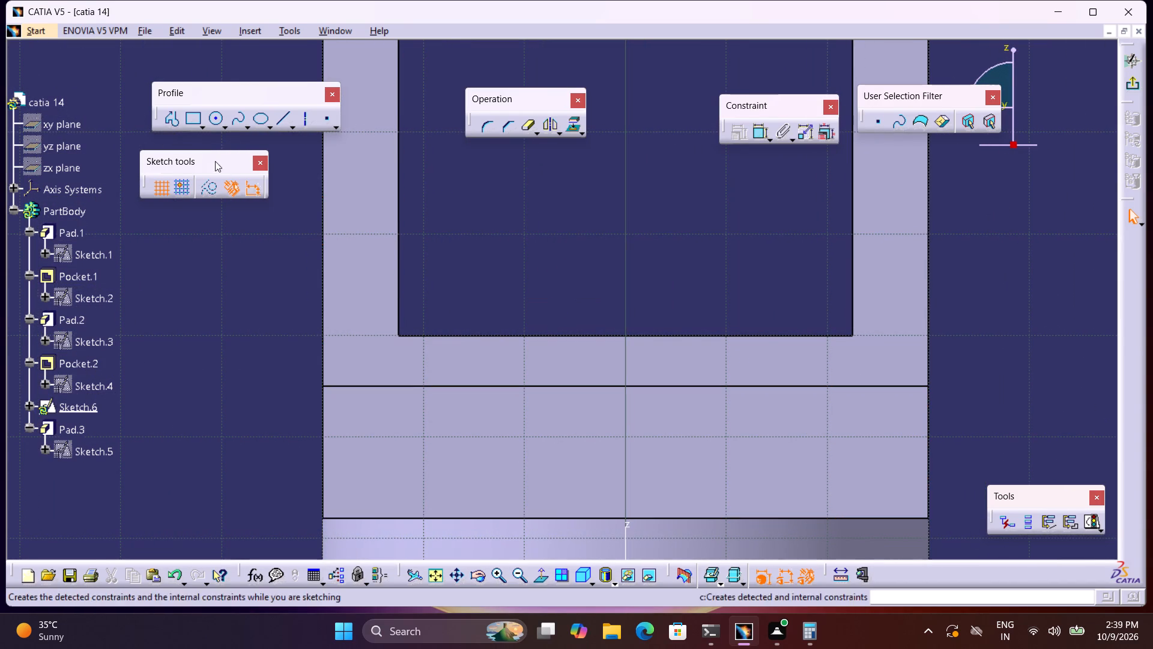
pyautogui.click(211, 129)
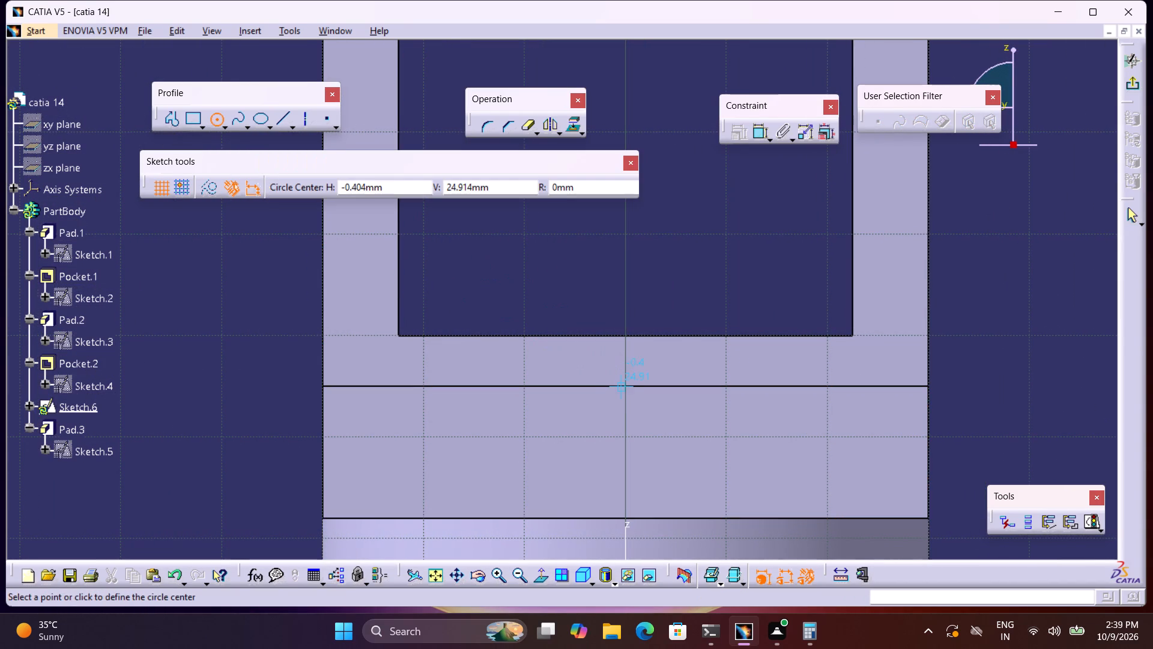
pyautogui.click(627, 386)
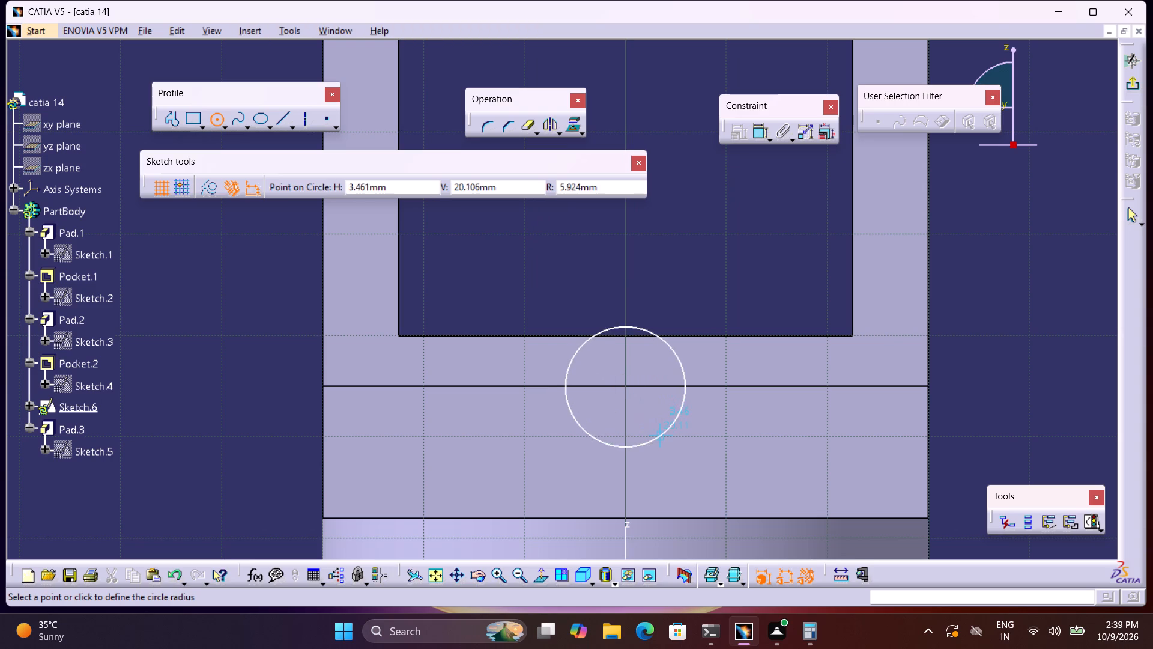
pyautogui.click(669, 447)
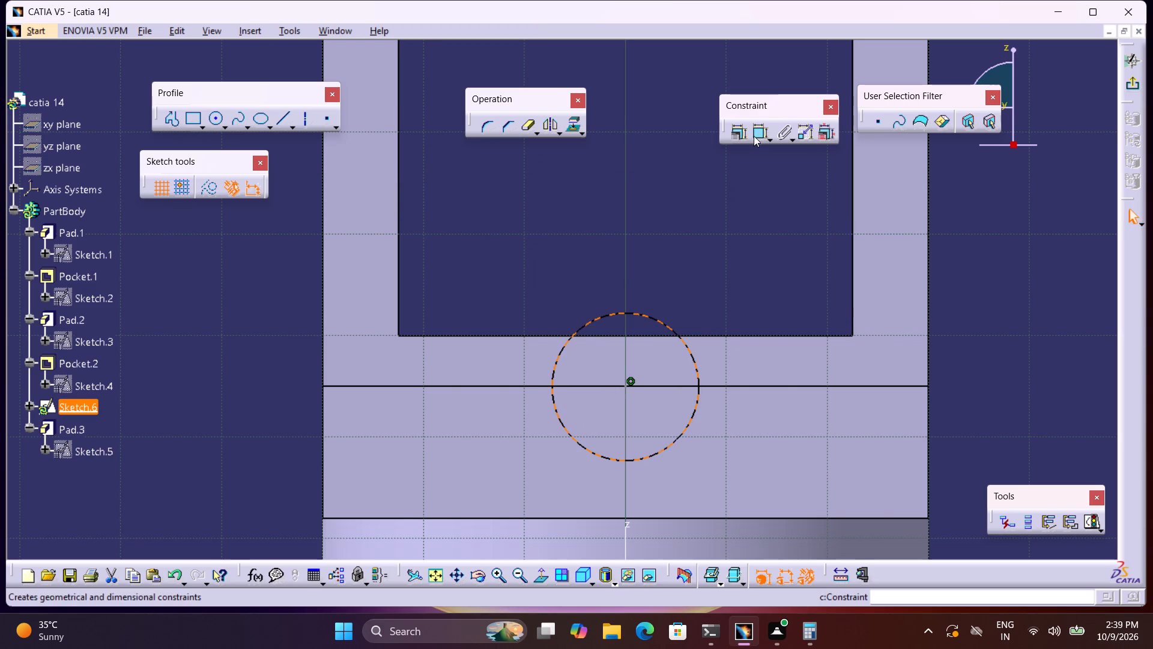
# Dimension the circle's radius and set it to 13 mm.
pyautogui.click(755, 137)
pyautogui.click(769, 225)
pyautogui.doubleClick(776, 219)
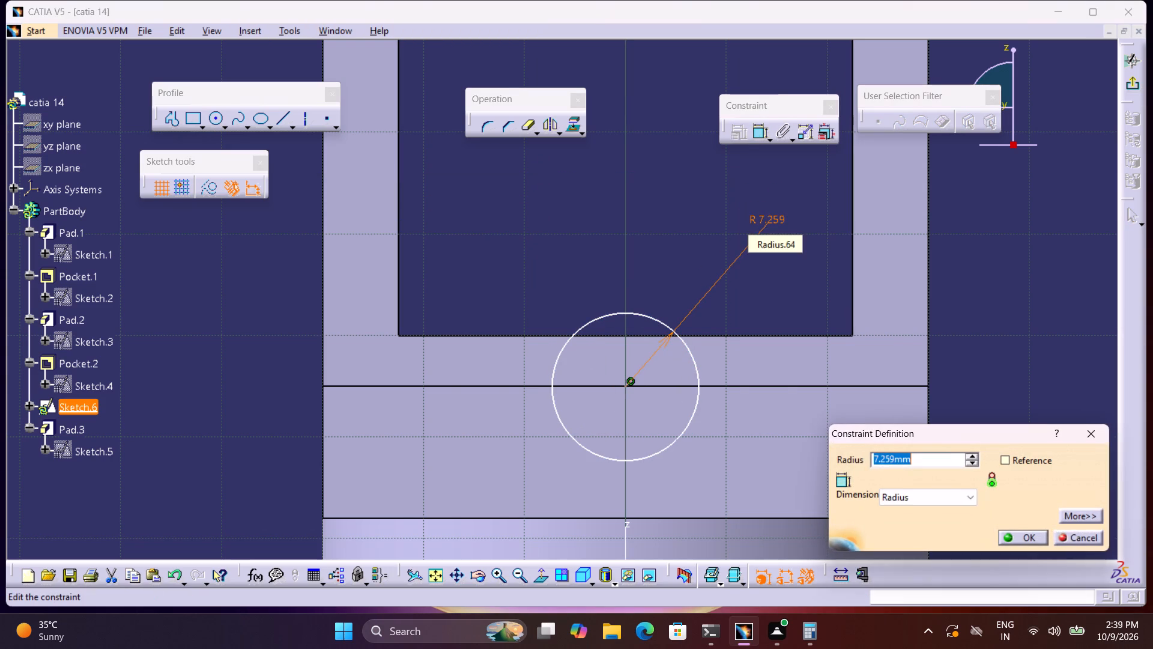
pyautogui.write('13')
pyautogui.press('Return')
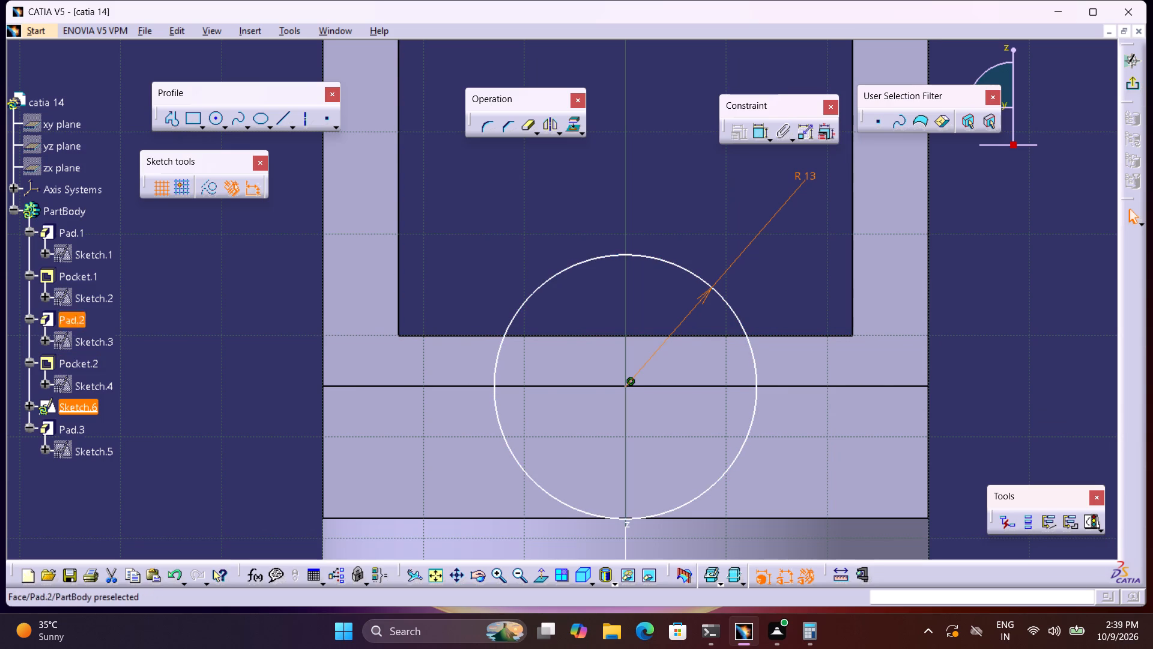
# Dimension the distance from the circle's centre to the ledge's lower edge and set it to 13 mm.
pyautogui.click(761, 135)
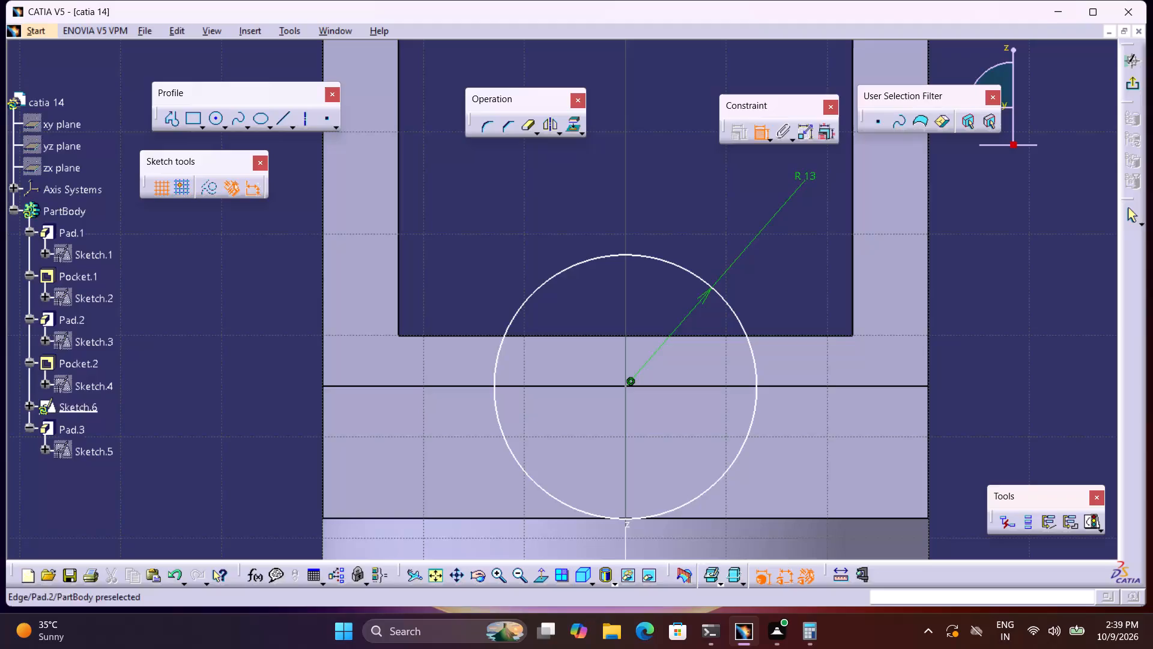
pyautogui.click(625, 386)
pyautogui.click(791, 519)
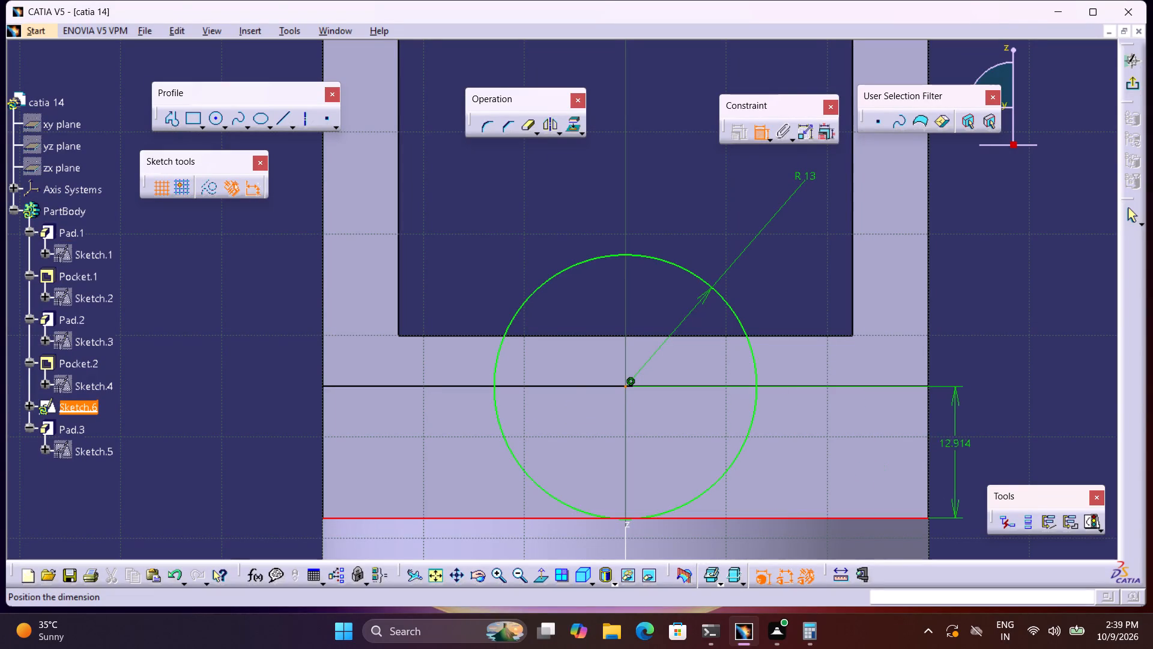
pyautogui.click(965, 446)
pyautogui.doubleClick(963, 440)
pyautogui.write('13')
pyautogui.press('Return')
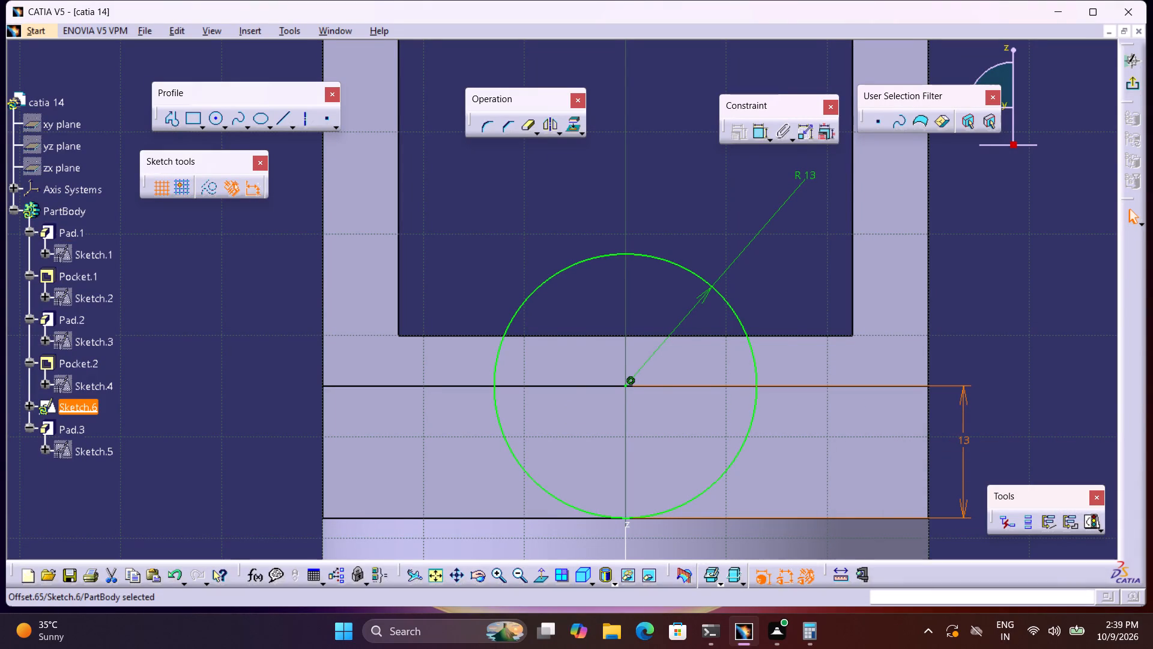
# Examine the constrained circle against the ledge and upright from different angles, finishing in a view normal to the sketch.
pyautogui.moveTo(978, 405); pyautogui.dragTo(977, 379, button='middle')
pyautogui.moveTo(962, 413); pyautogui.dragTo(909, 423, button='middle')
pyautogui.moveTo(962, 417); pyautogui.dragTo(964, 462, button='right')
pyautogui.moveTo(779, 389); pyautogui.dragTo(784, 487, button='middle')
pyautogui.moveTo(790, 432); pyautogui.dragTo(784, 487, button='right')
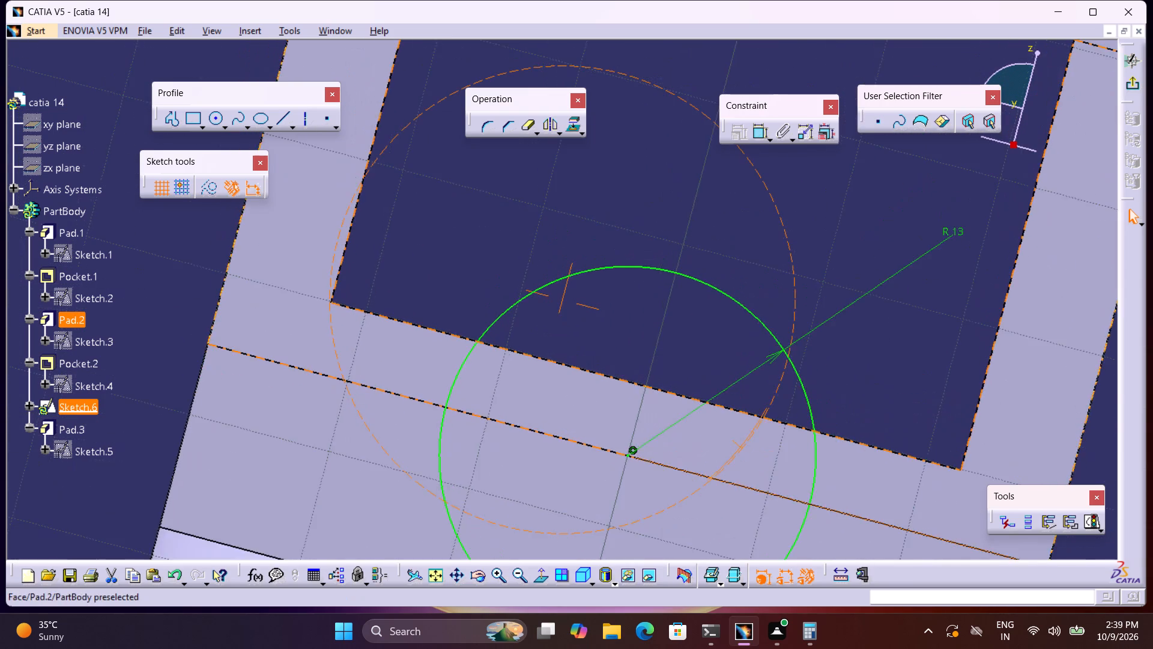
pyautogui.moveTo(784, 487); pyautogui.dragTo(784, 488, button='right')
pyautogui.moveTo(784, 487); pyautogui.dragTo(790, 532, button='middle')
pyautogui.moveTo(699, 368); pyautogui.dragTo(699, 369, button='middle')
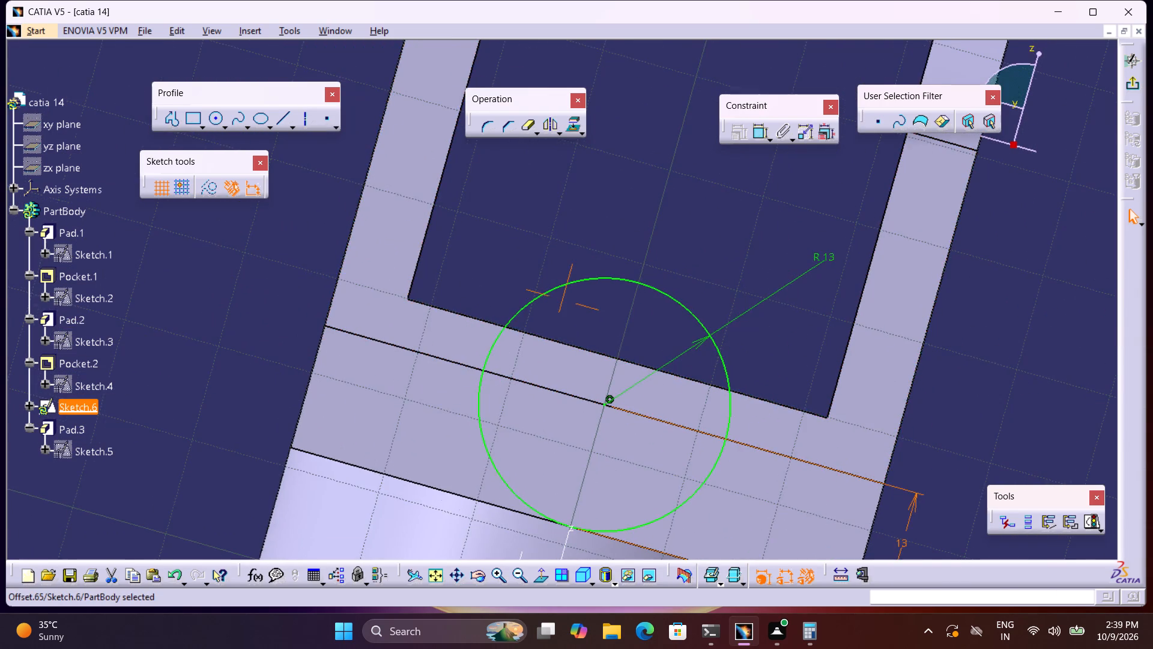
pyautogui.moveTo(699, 369); pyautogui.dragTo(679, 382, button='middle')
pyautogui.moveTo(699, 369); pyautogui.dragTo(672, 412, button='right')
pyautogui.rightClick(672, 412)
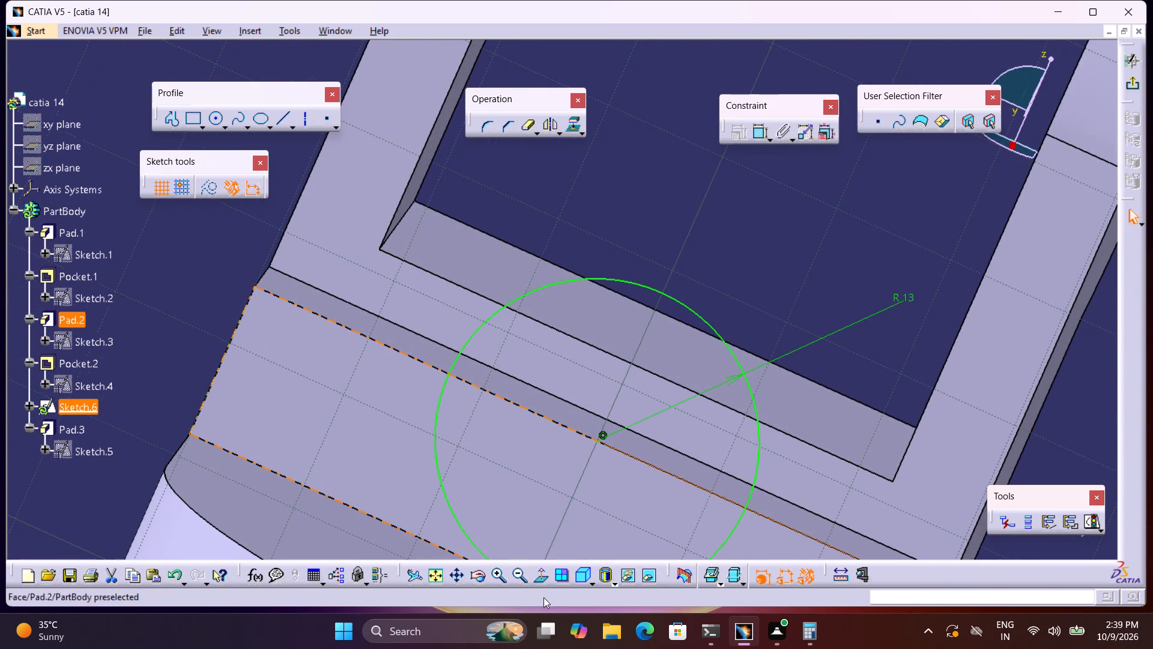
pyautogui.click(542, 582)
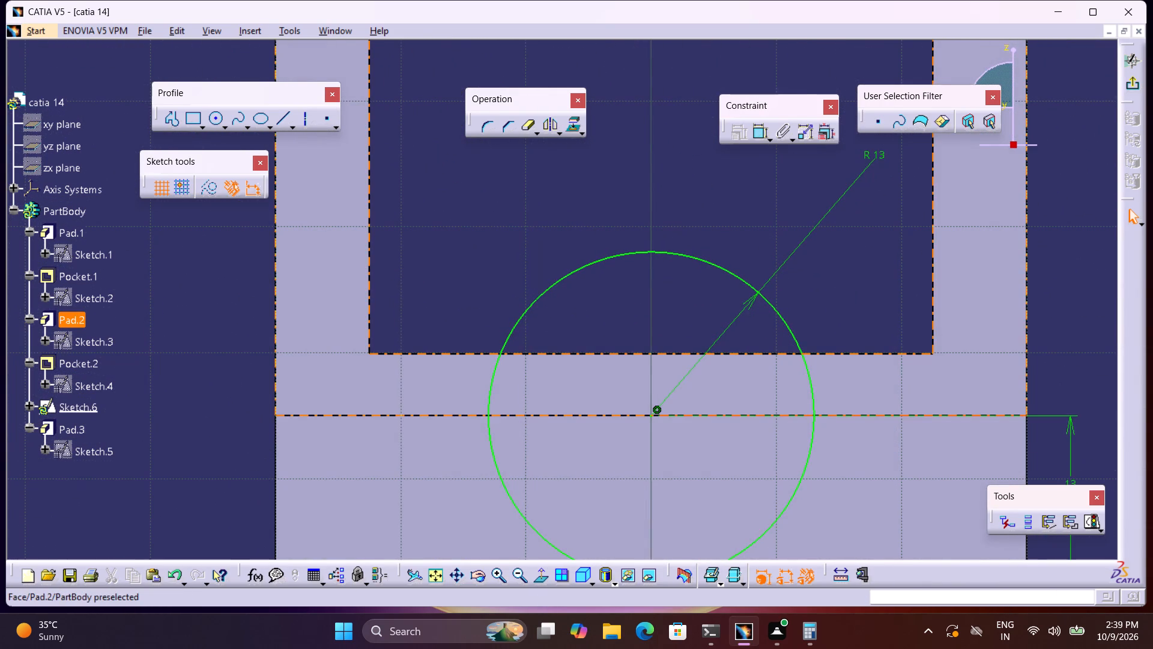
pyautogui.moveTo(1052, 341); pyautogui.dragTo(1020, 290, button='middle')
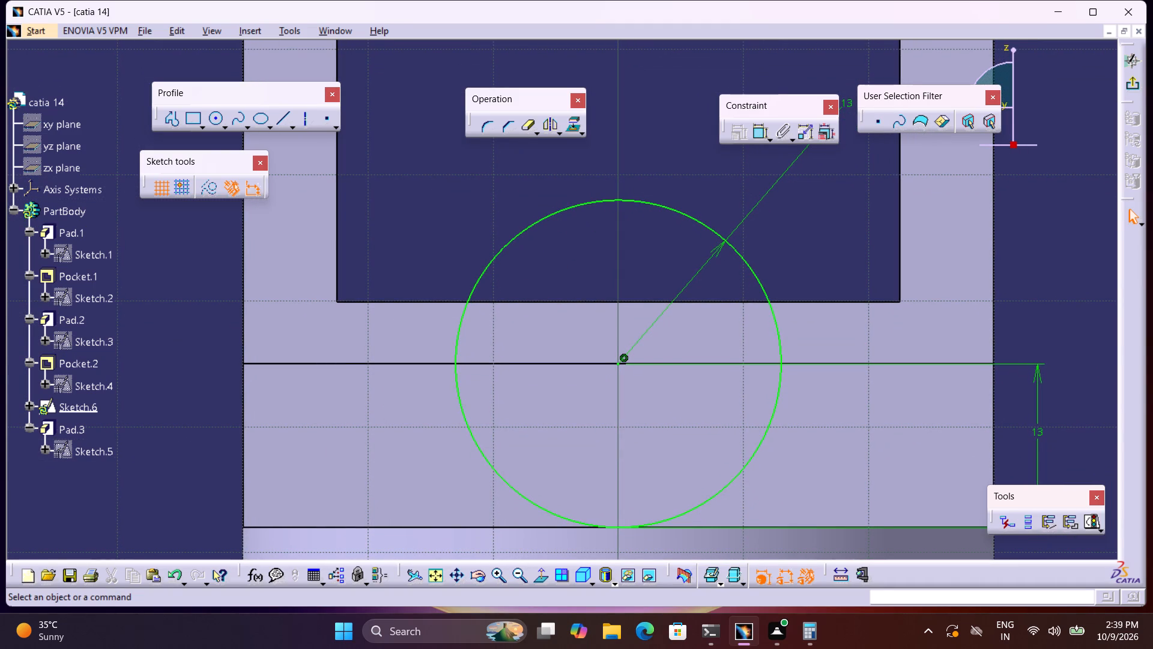
# Exit the sketch and cut the circle into the ledge as a Dimension-type pocket 12 mm deep.
pyautogui.click(1139, 87)
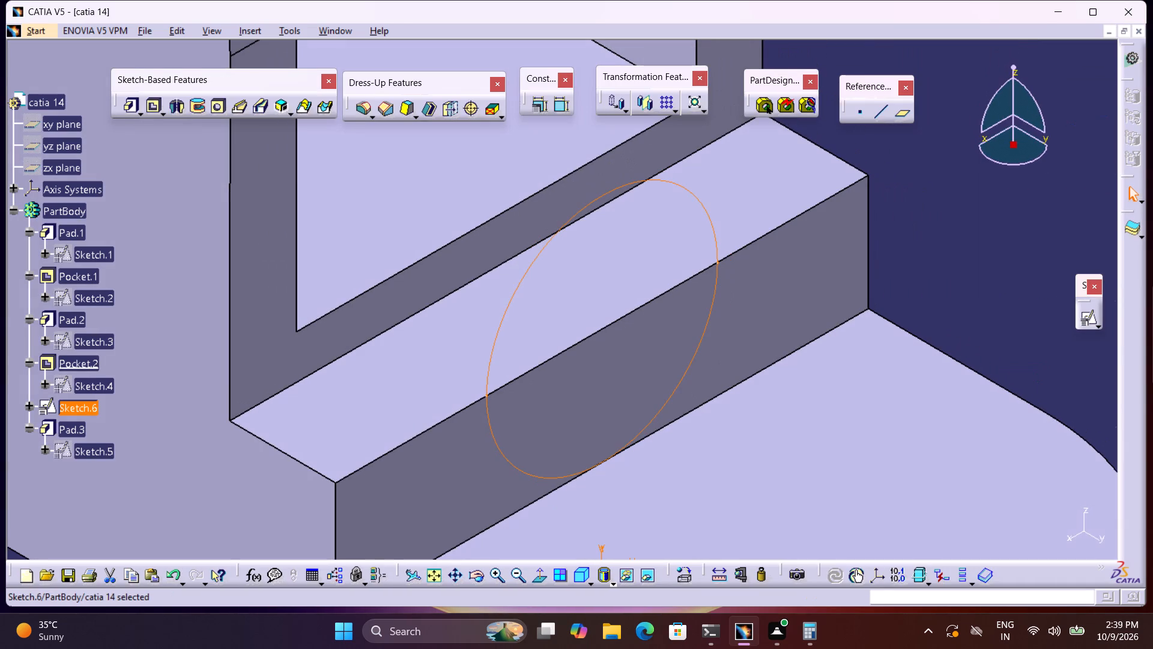
pyautogui.click(153, 111)
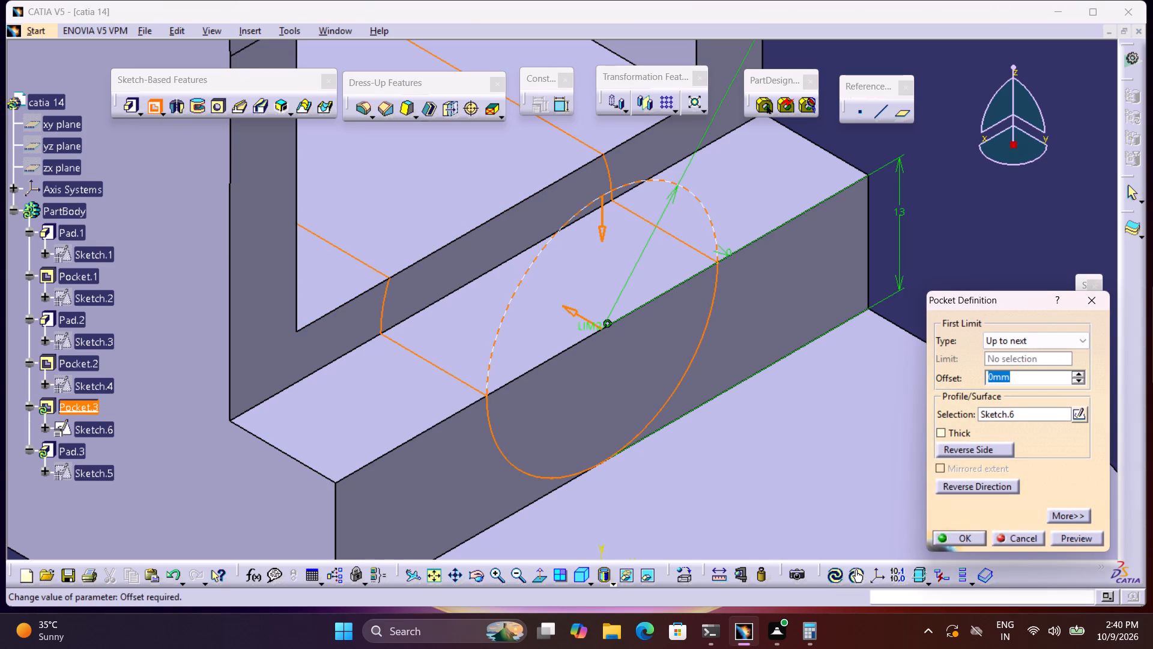
pyautogui.click(1023, 337)
pyautogui.click(1024, 353)
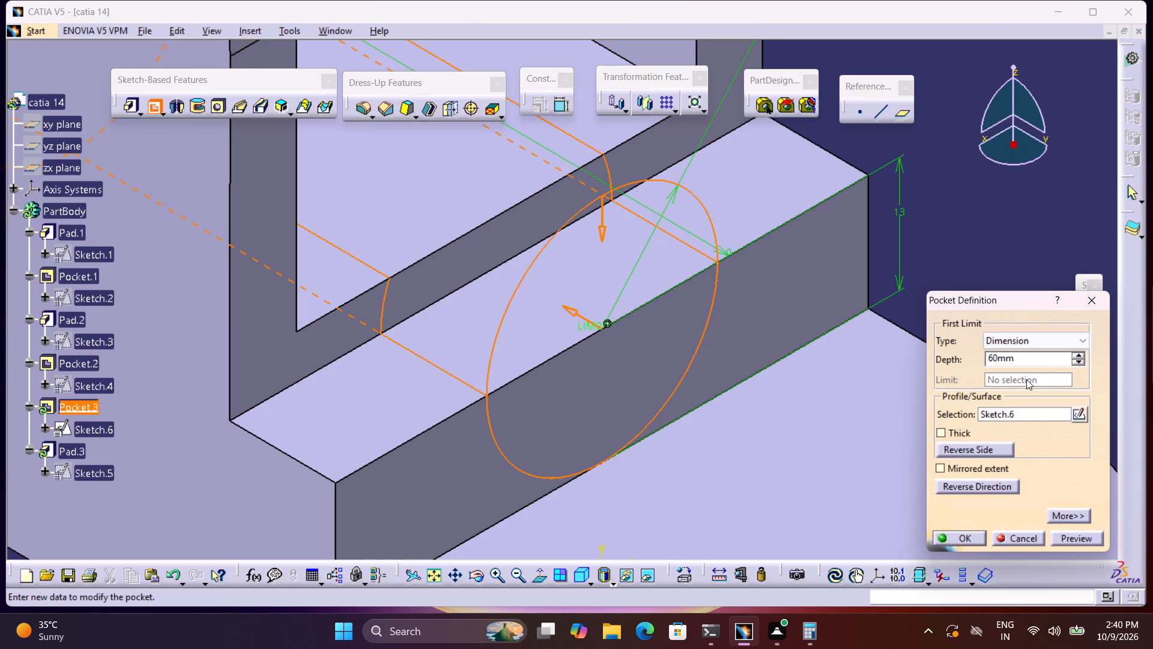
pyautogui.moveTo(1018, 358); pyautogui.dragTo(903, 368)
pyautogui.write('12')
pyautogui.press('Return')
pyautogui.doubleClick(999, 284)
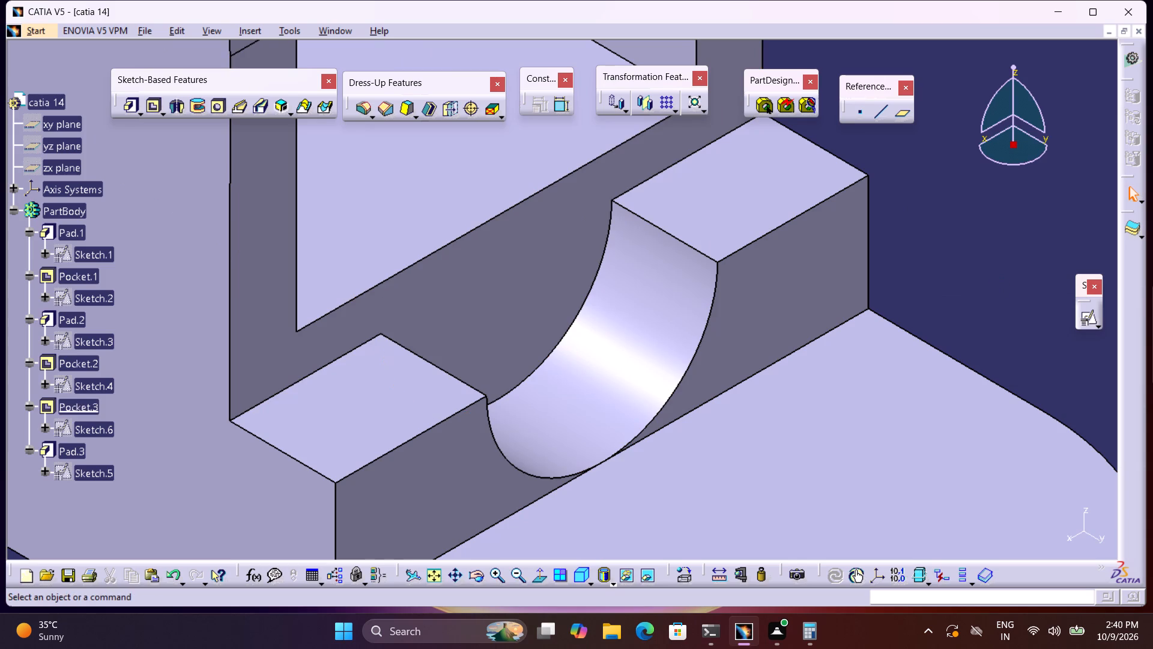
# Create an 18 mm diameter, 10 mm deep blind hole on the near arm's outer face, concentric with its rounded top.
pyautogui.moveTo(999, 286); pyautogui.dragTo(997, 328, button='middle')
pyautogui.rightClick(998, 287)
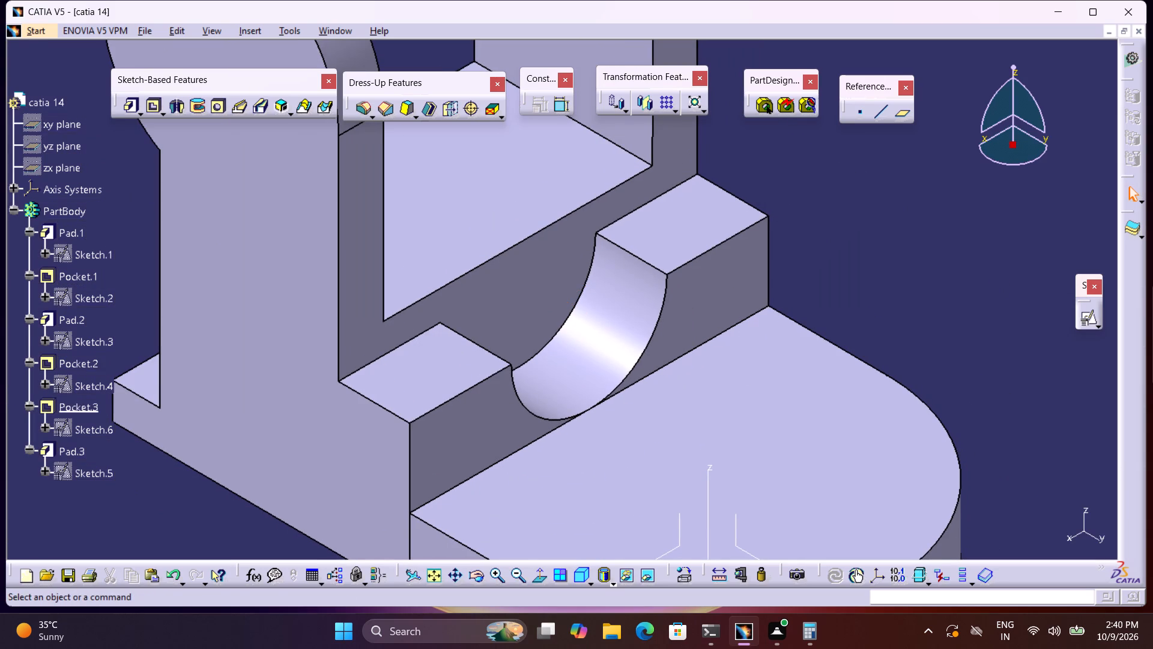
pyautogui.scroll(-1, 975, 290)
pyautogui.moveTo(975, 290); pyautogui.dragTo(990, 350, button='middle')
pyautogui.rightClick(981, 305)
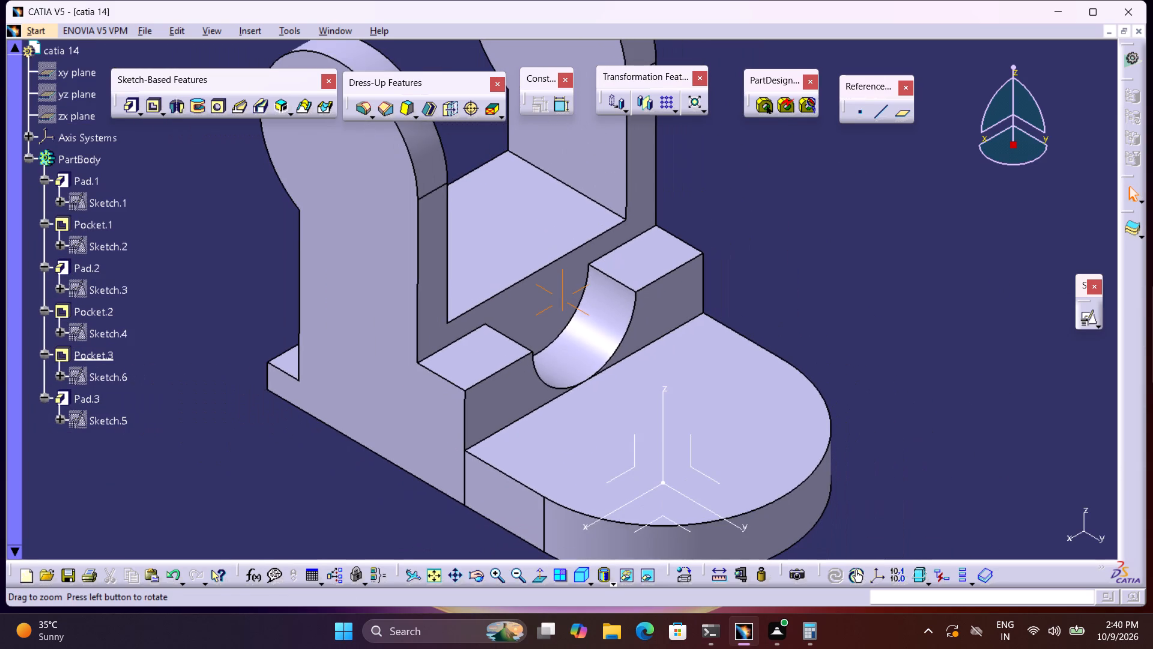
pyautogui.moveTo(894, 317); pyautogui.dragTo(1006, 406, button='middle')
pyautogui.middleClick(1006, 408)
pyautogui.moveTo(592, 286); pyautogui.dragTo(1092, 446, button='middle')
pyautogui.middleClick(1102, 446)
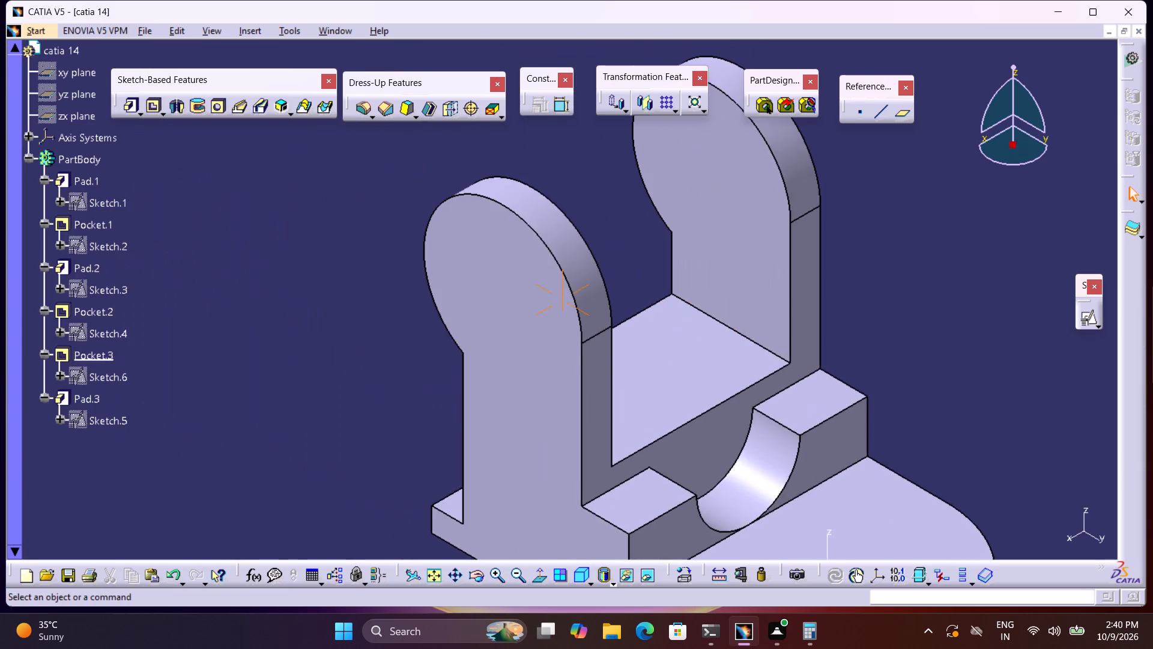
pyautogui.moveTo(279, 228); pyautogui.dragTo(874, 473, button='middle')
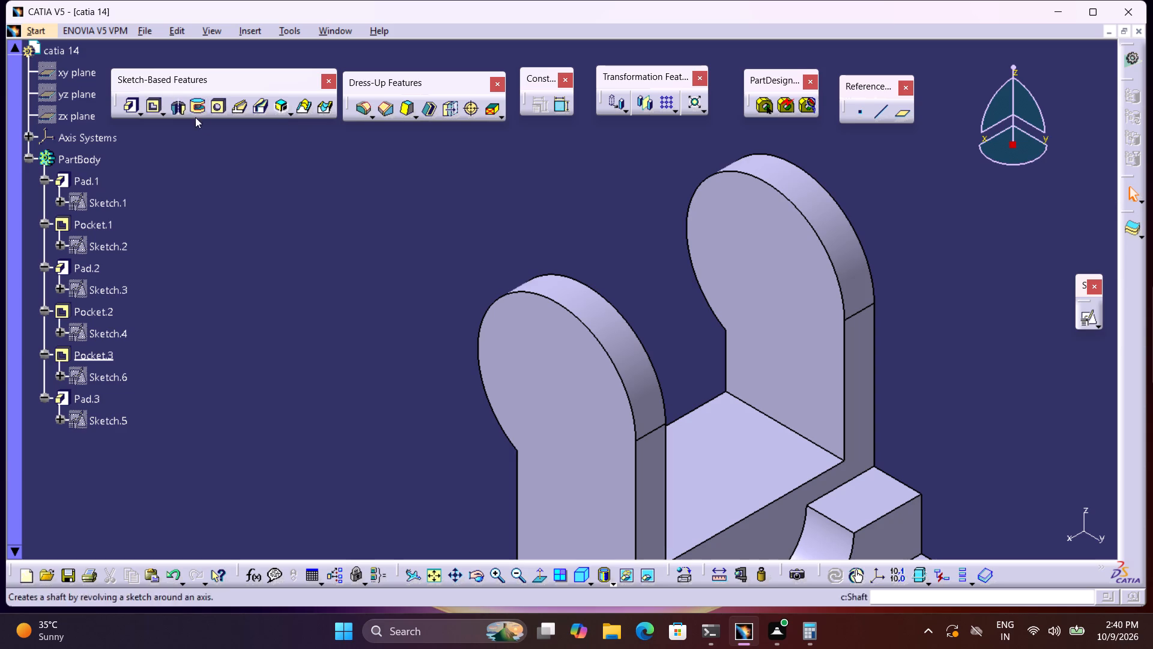
pyautogui.click(216, 111)
pyautogui.click(518, 290)
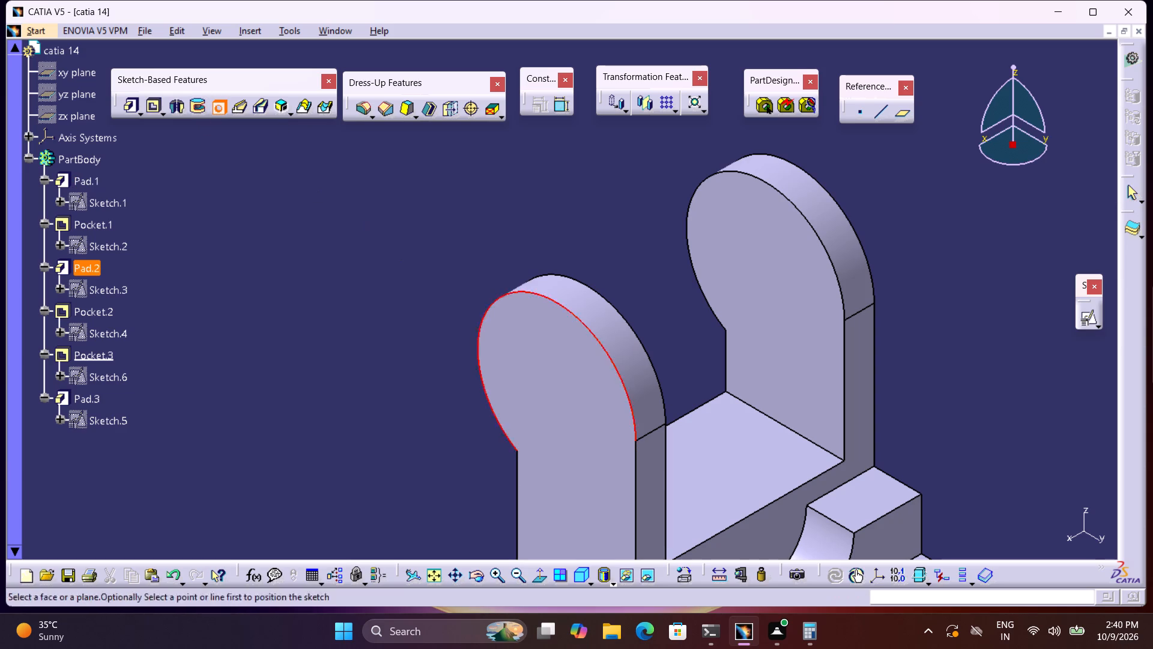
pyautogui.click(542, 365)
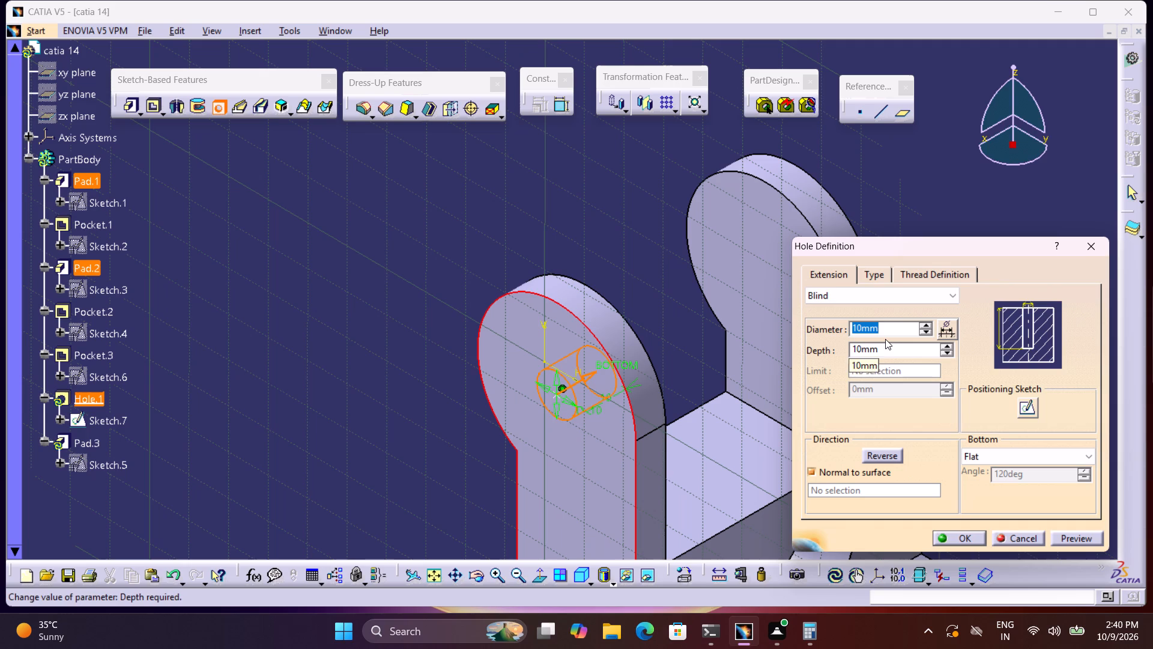
pyautogui.press('1')
pyautogui.press('8')
pyautogui.press('Return')
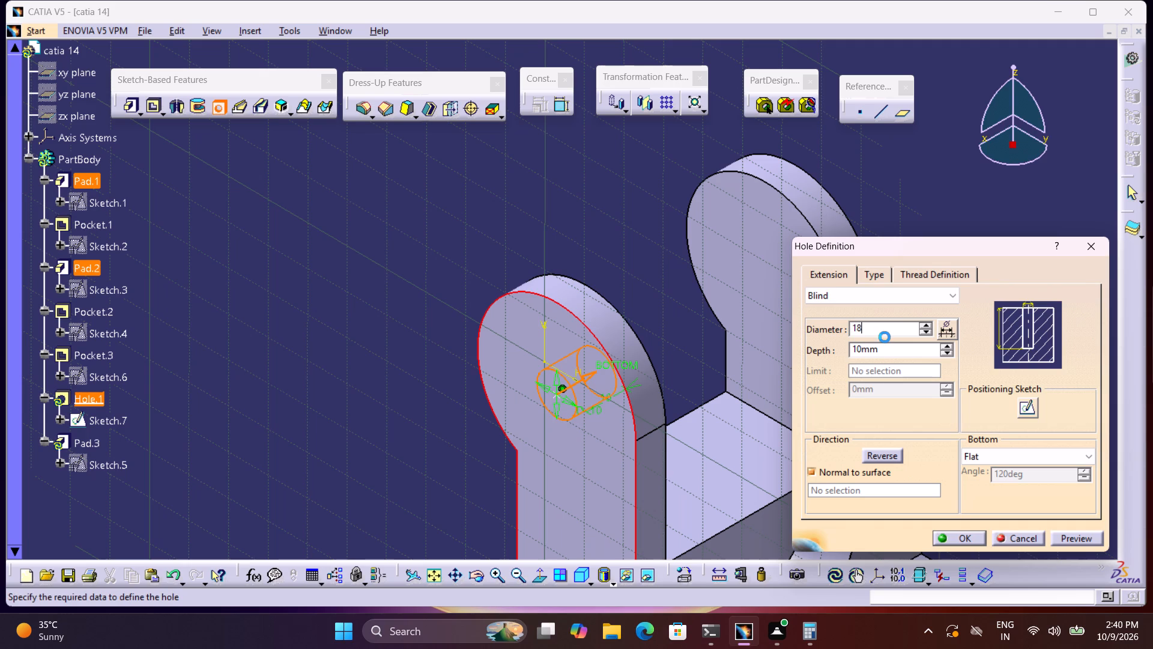
# Change the 18 mm arm hole's extension to Up To Last so it also cuts the far arm.
pyautogui.doubleClick(566, 365)
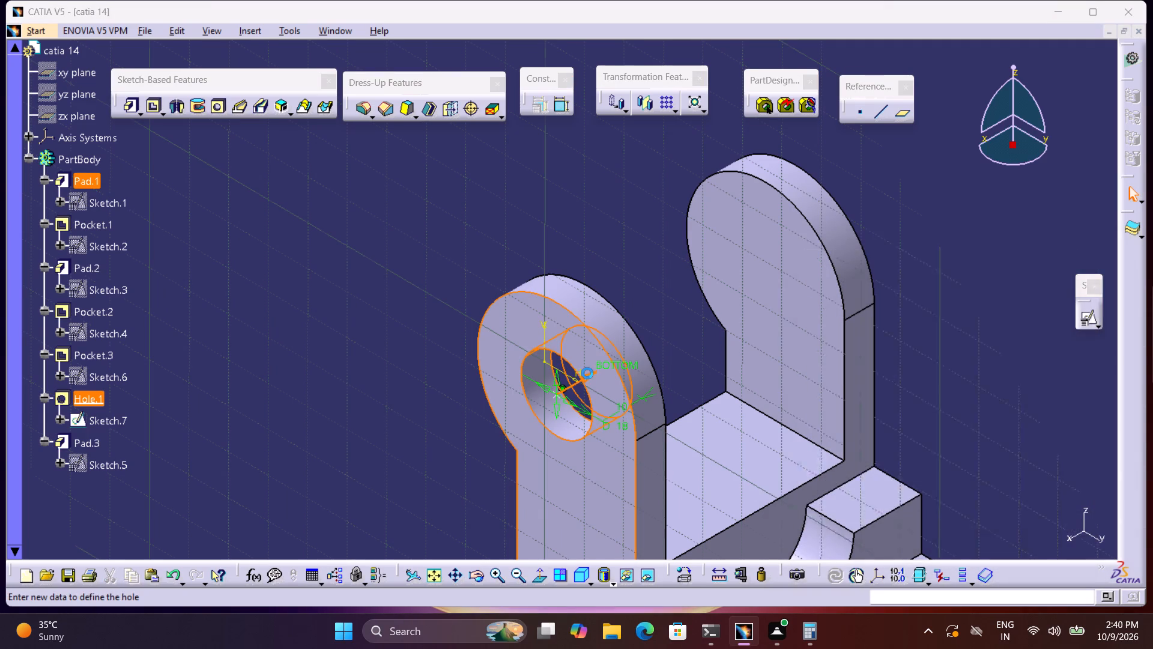
pyautogui.click(916, 297)
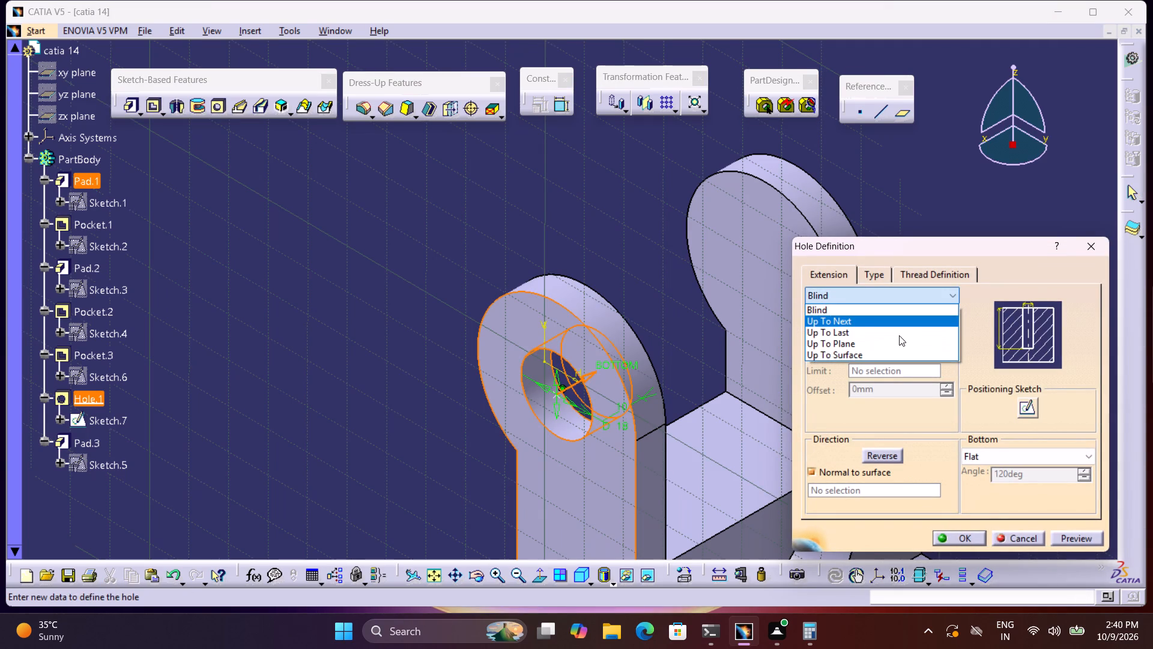
pyautogui.click(899, 335)
pyautogui.click(978, 534)
pyautogui.click(1030, 368)
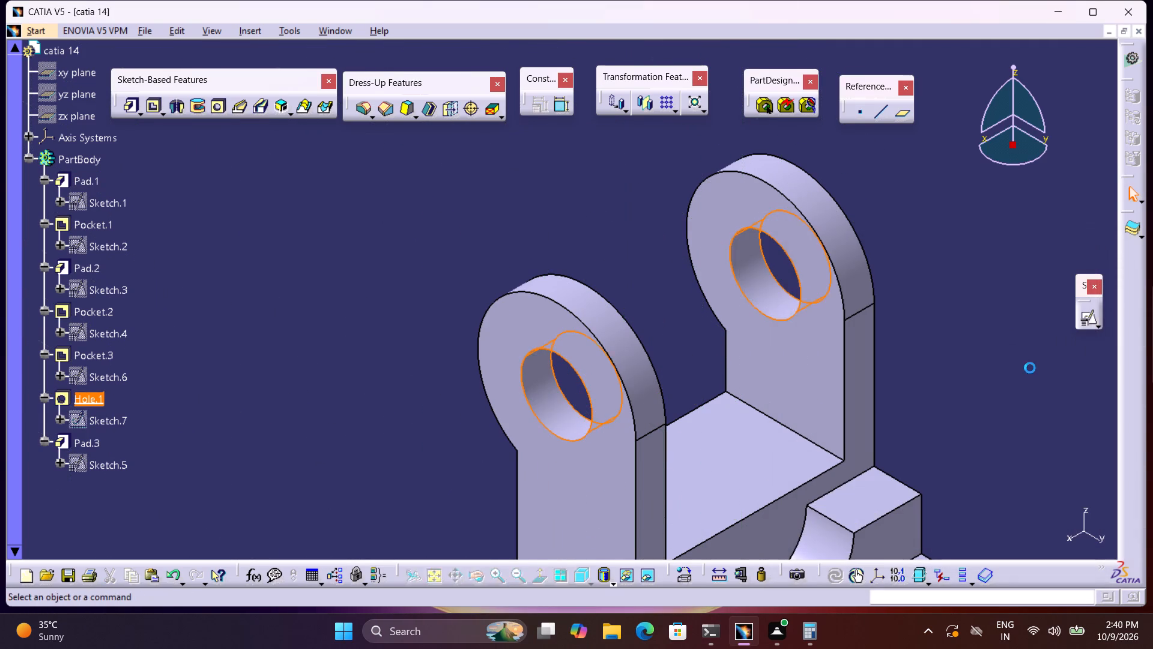
pyautogui.moveTo(1026, 361); pyautogui.dragTo(975, 261, button='middle')
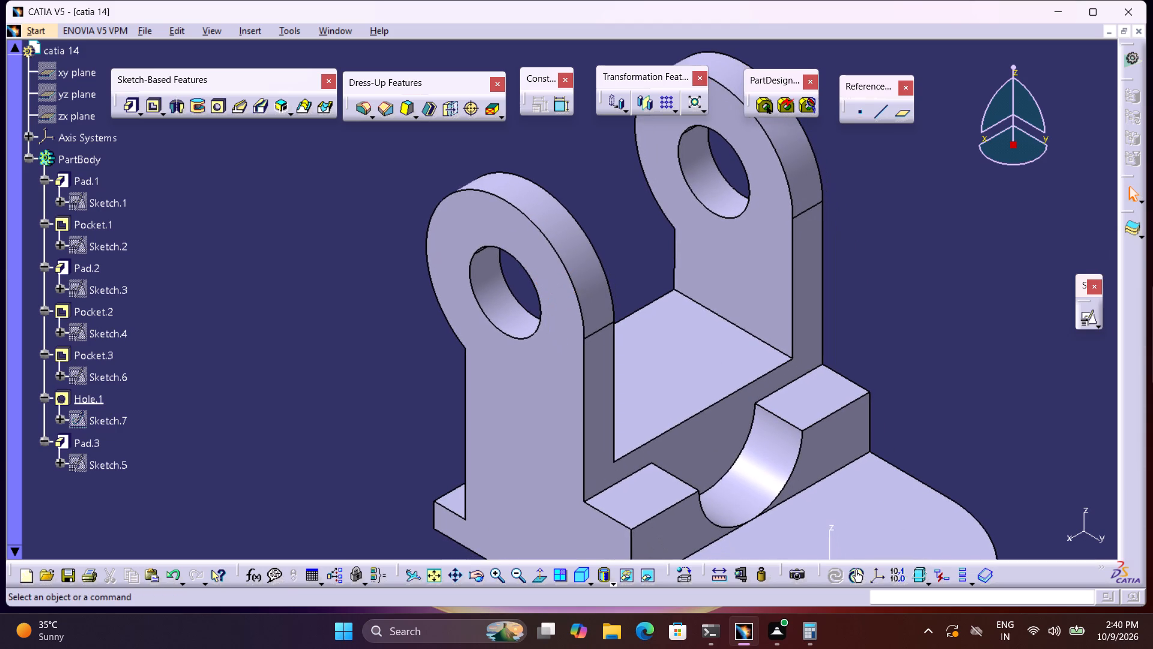
# Start a positioned sketch on the floor face between the arms and draw a circle about 8.5 mm in diameter centred on the vertical axis.
pyautogui.click(692, 375)
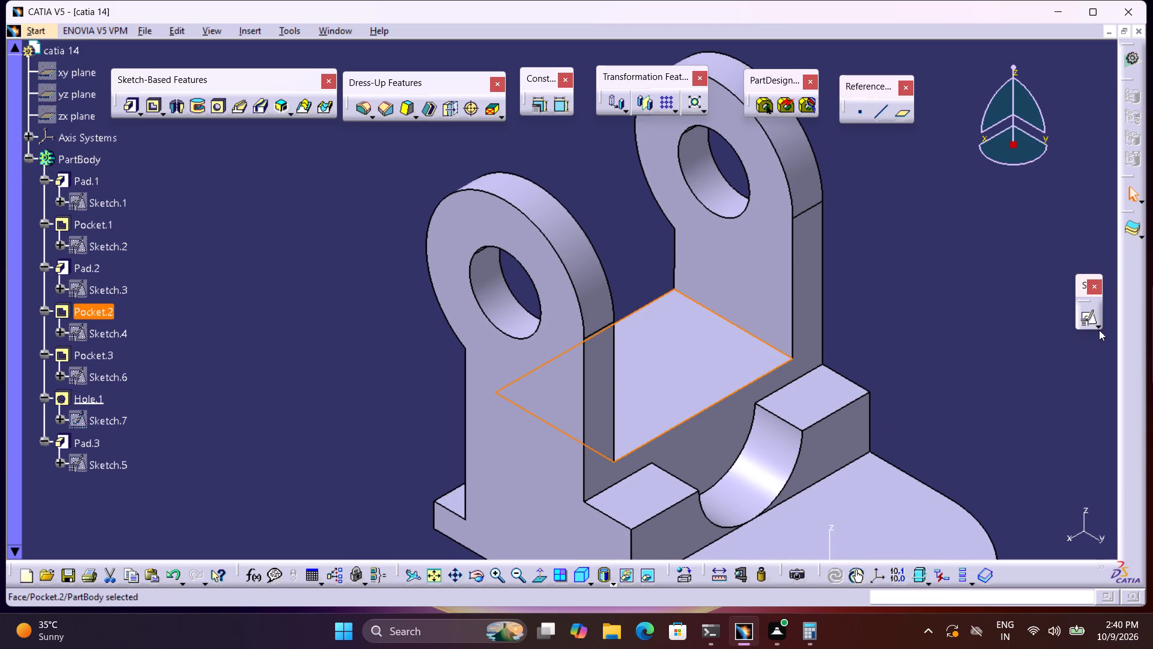
pyautogui.click(1092, 320)
pyautogui.click(1006, 540)
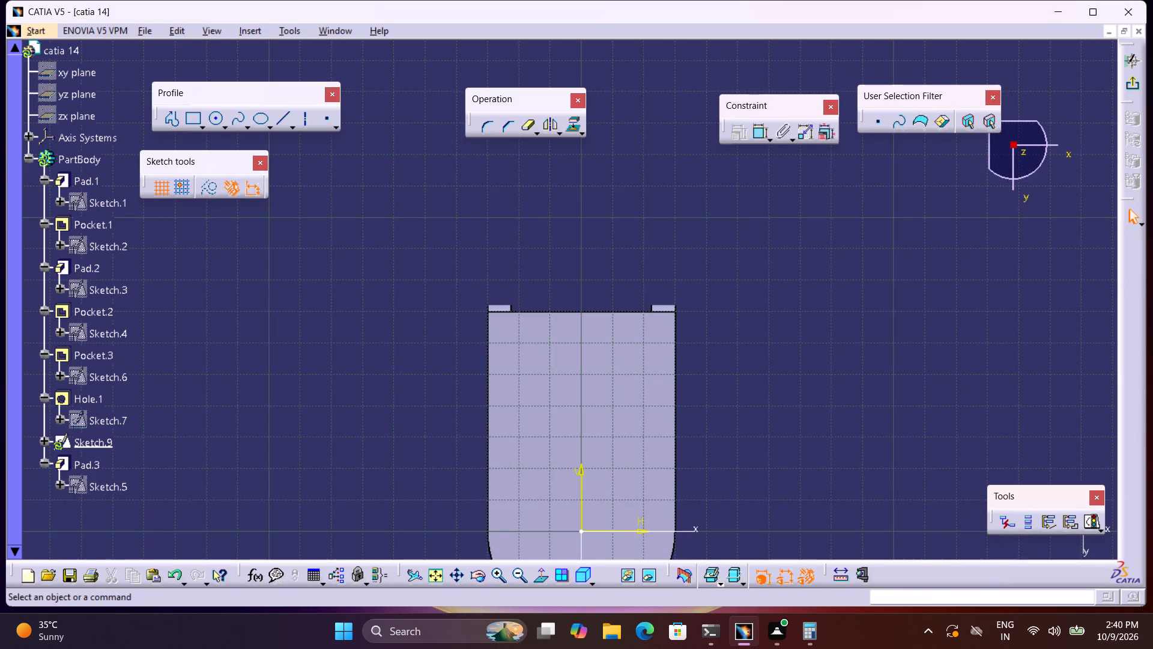
pyautogui.click(542, 582)
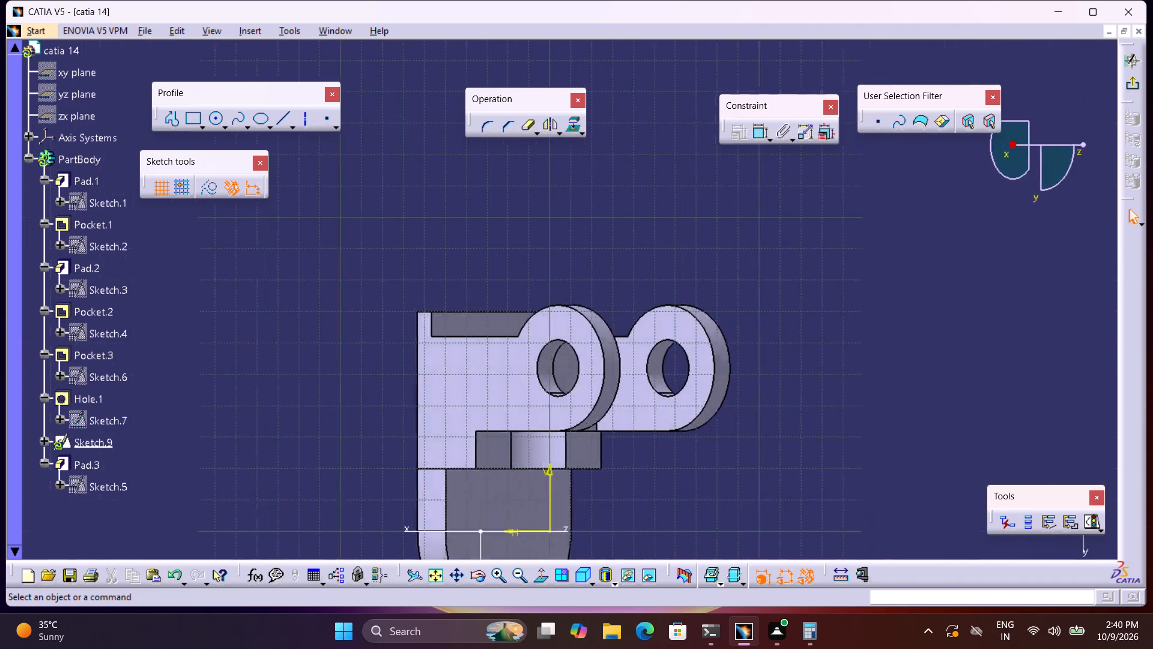
pyautogui.moveTo(634, 477); pyautogui.dragTo(676, 425, button='middle')
pyautogui.moveTo(678, 422); pyautogui.dragTo(682, 402, button='middle')
pyautogui.scroll(-1, 656, 413)
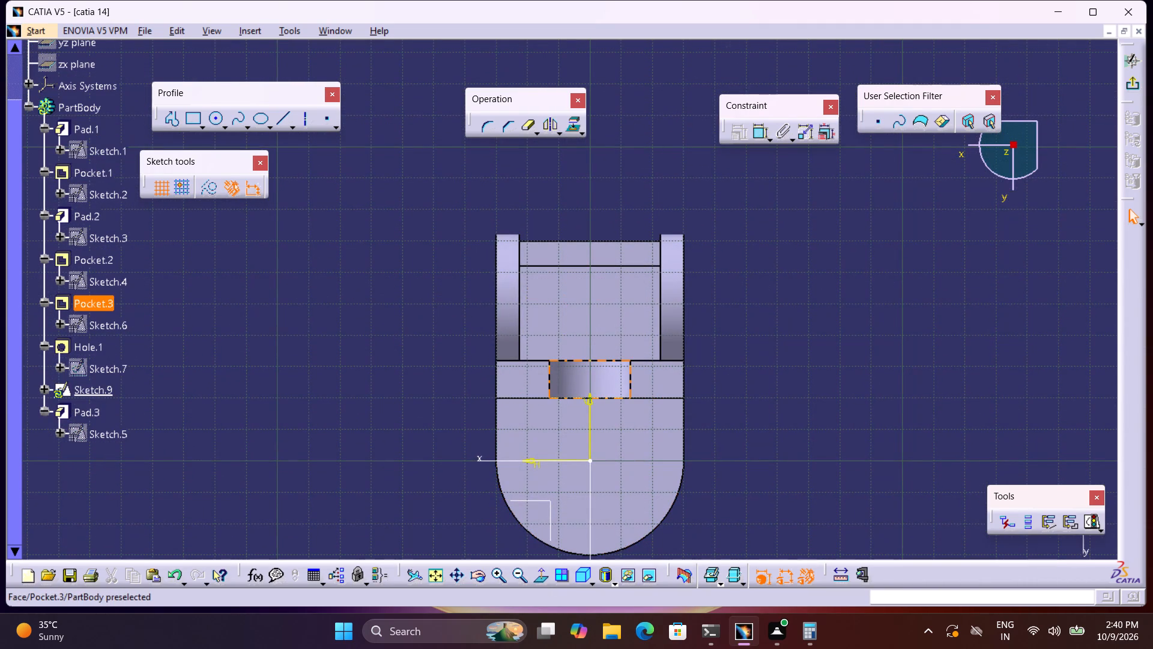
pyautogui.click(213, 123)
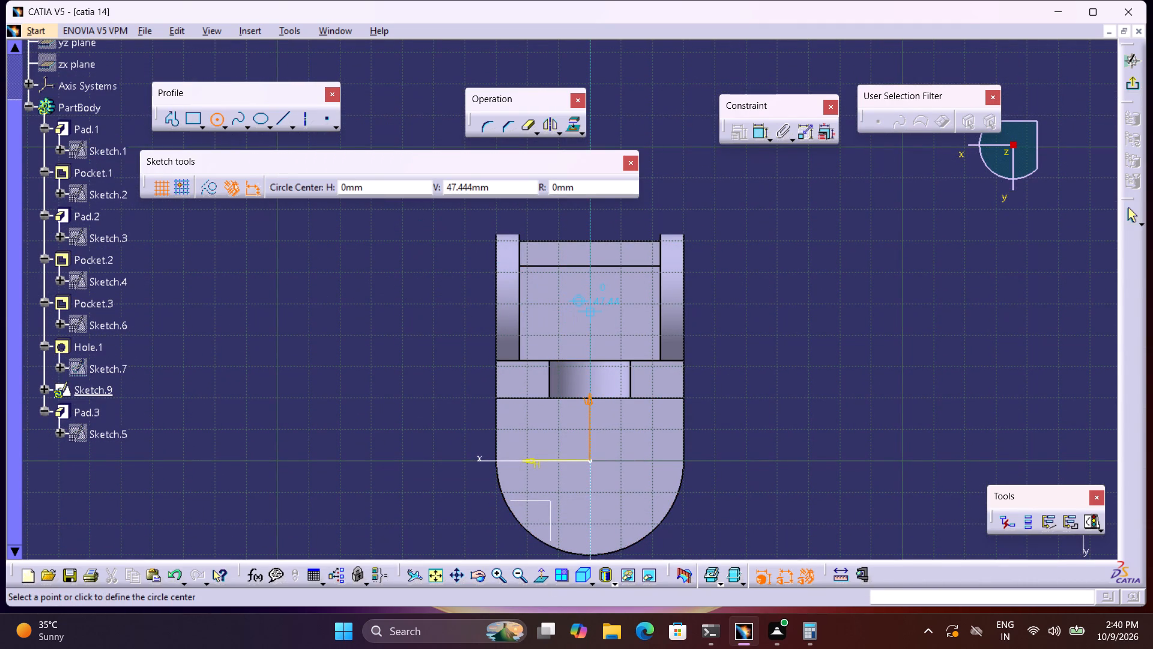
pyautogui.click(589, 311)
pyautogui.click(601, 321)
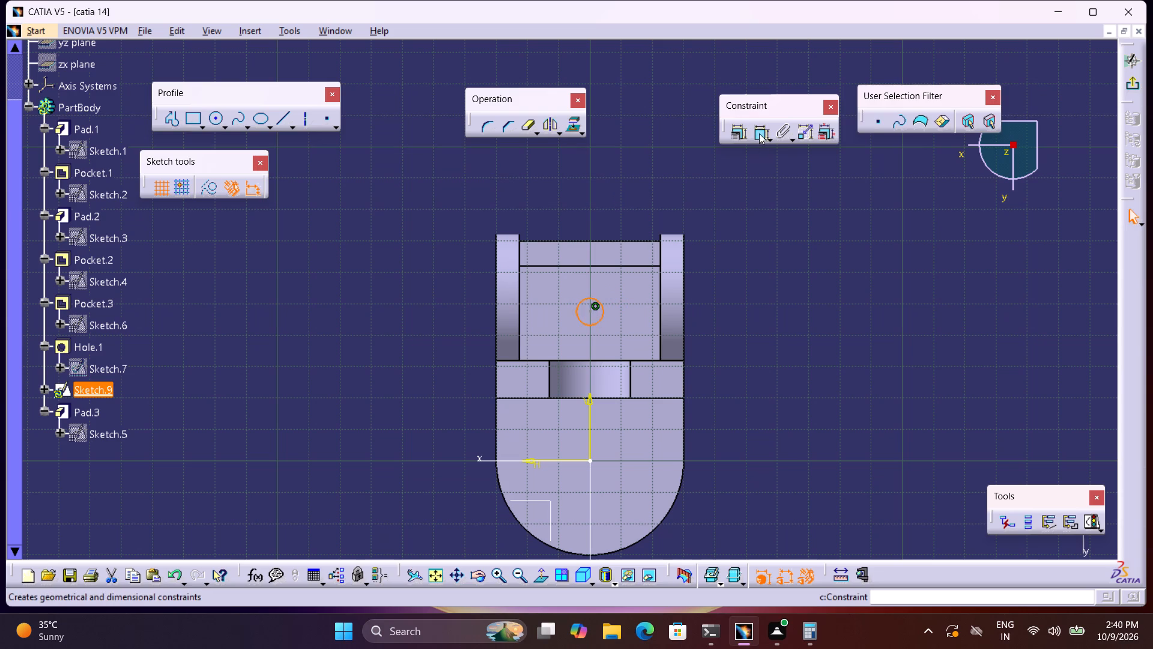
# Dimension the circle as a diameter and set it to 18 mm.
pyautogui.click(756, 130)
pyautogui.click(626, 160)
pyautogui.doubleClick(632, 159)
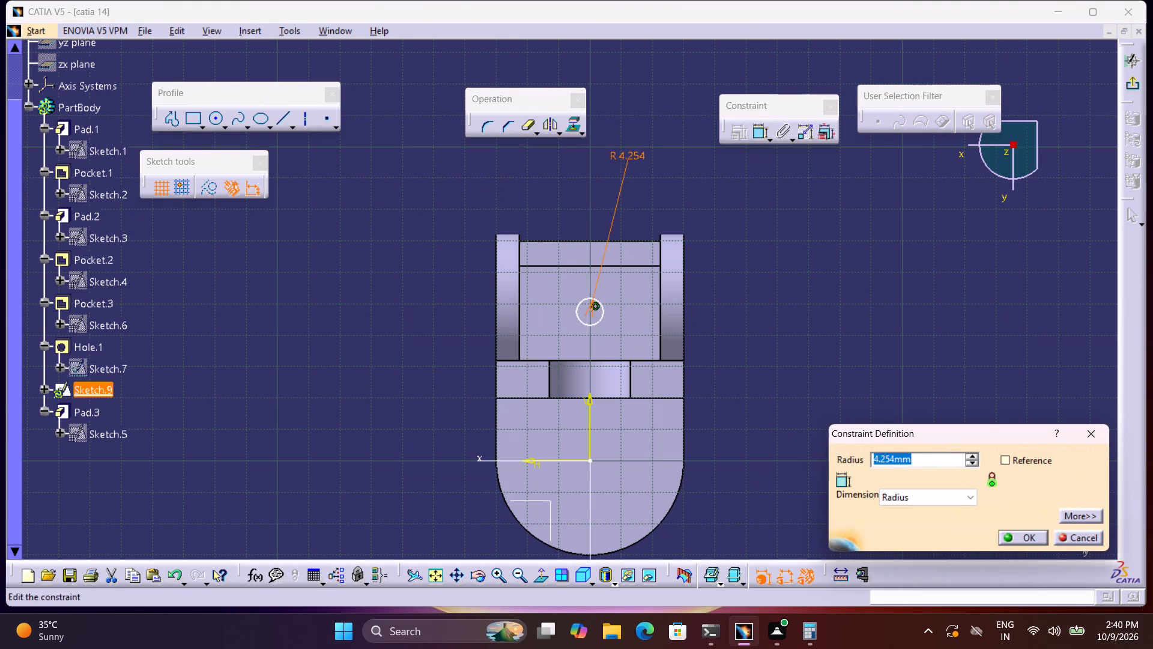
pyautogui.click(948, 498)
pyautogui.click(928, 527)
pyautogui.moveTo(925, 462); pyautogui.dragTo(921, 462)
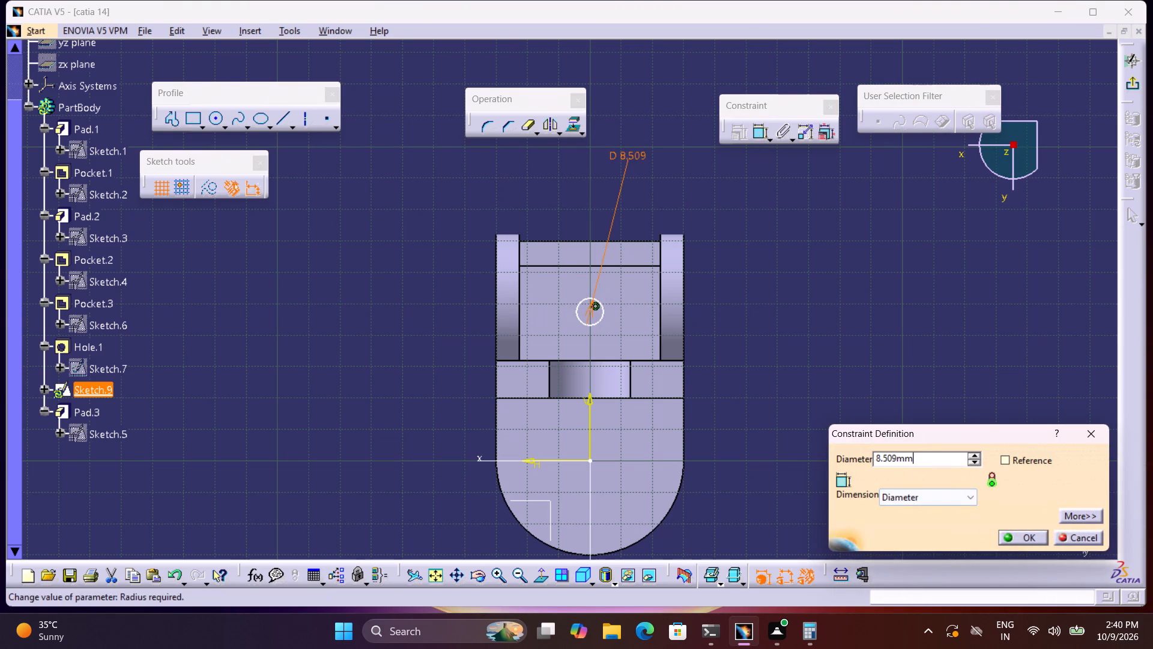
pyautogui.moveTo(921, 462); pyautogui.dragTo(766, 468)
pyautogui.press('1')
pyautogui.press('8')
pyautogui.press('Return')
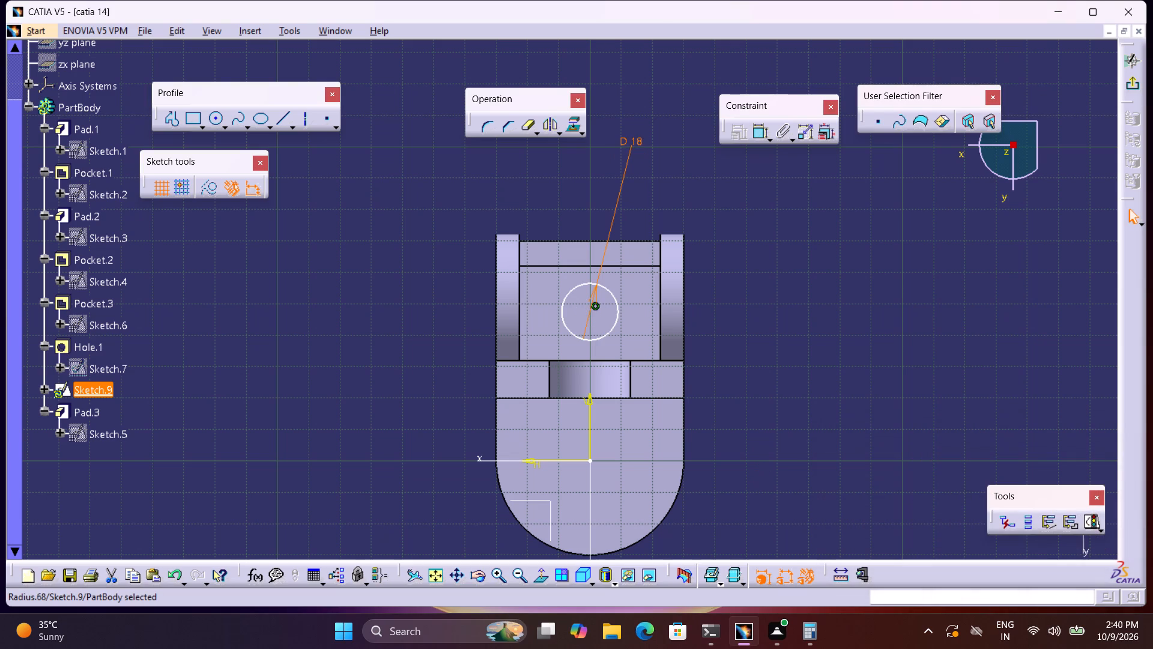
# Dimension the distance from the circle's centre to the floor face's back edge and set it to 15 mm.
pyautogui.moveTo(606, 434); pyautogui.dragTo(609, 287, button='middle')
pyautogui.rightClick(605, 431)
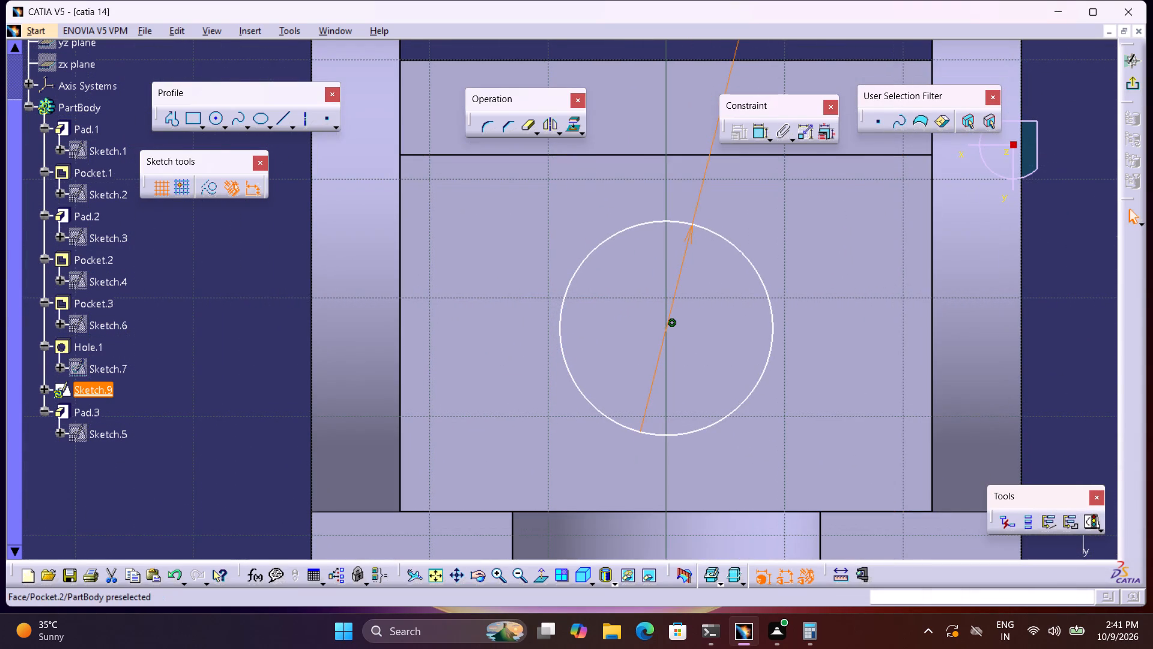
pyautogui.click(763, 129)
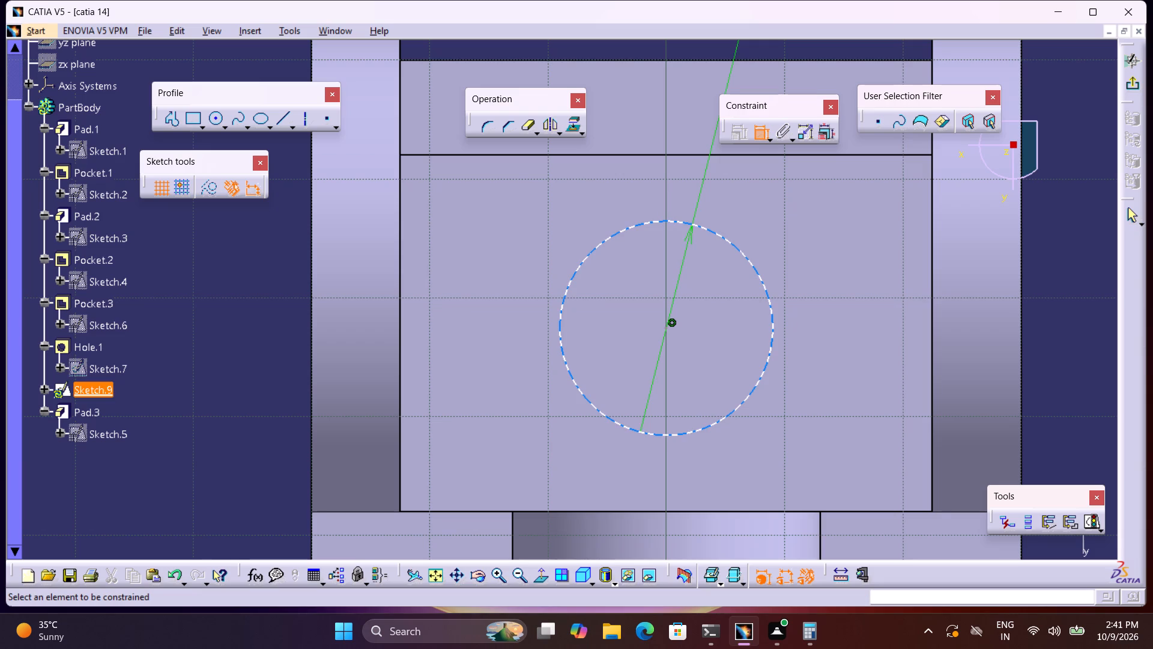
pyautogui.click(667, 330)
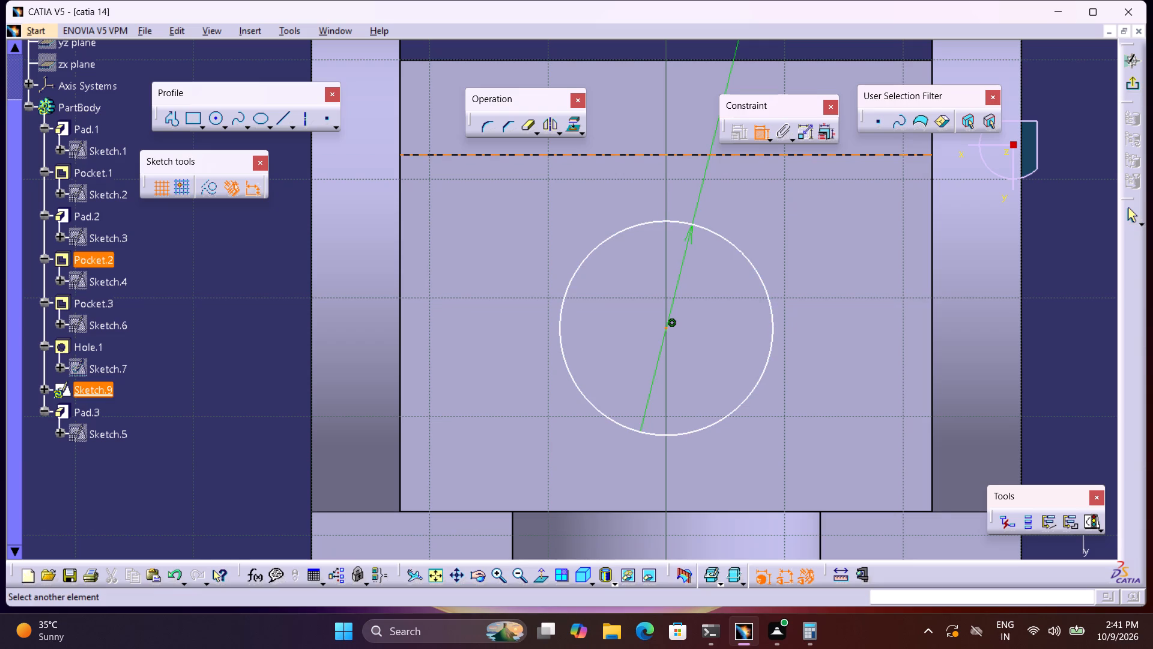
pyautogui.click(766, 156)
pyautogui.click(806, 249)
pyautogui.tripleClick(811, 240)
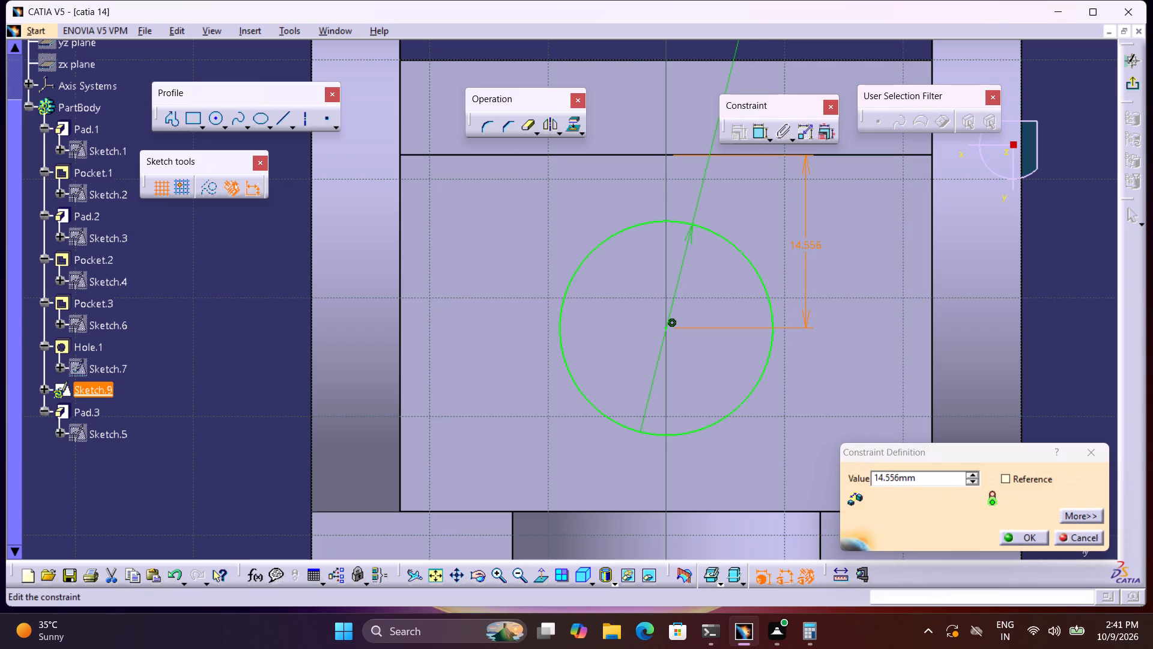
pyautogui.write('15')
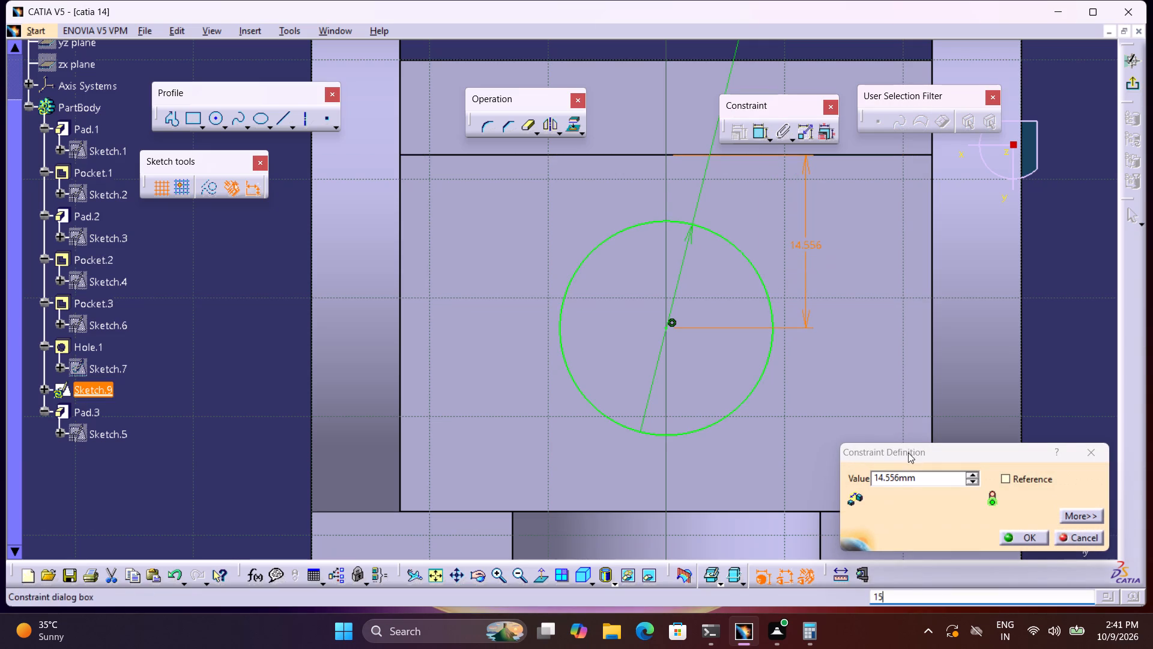
pyautogui.moveTo(915, 475); pyautogui.dragTo(809, 495)
pyautogui.write('15')
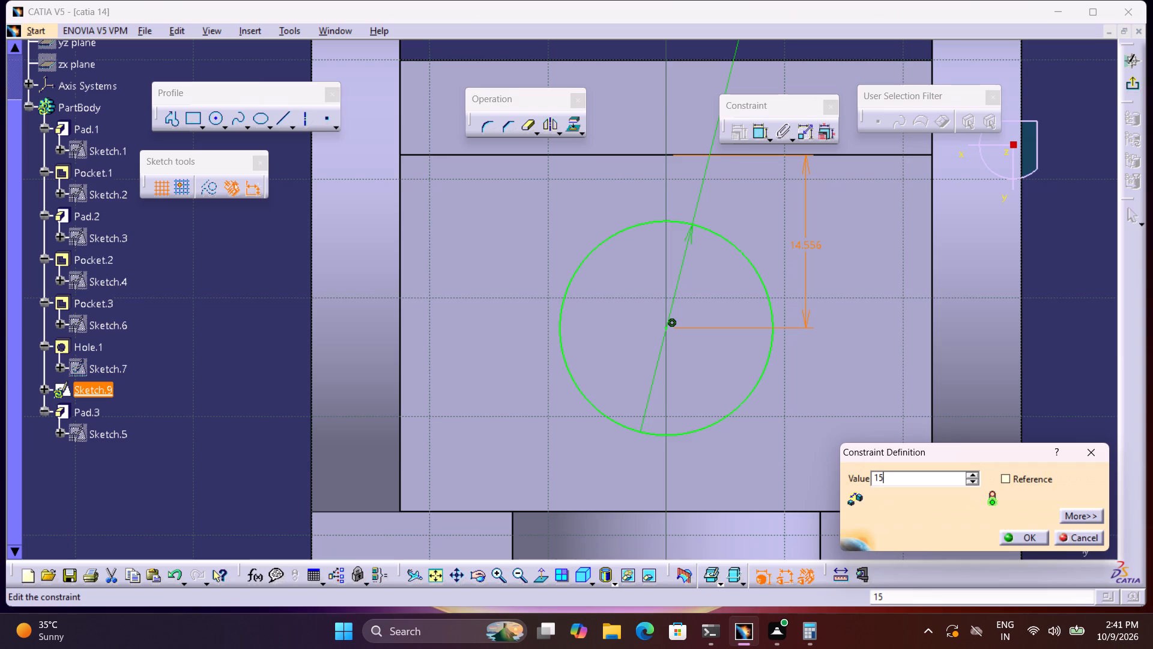
pyautogui.press('Return')
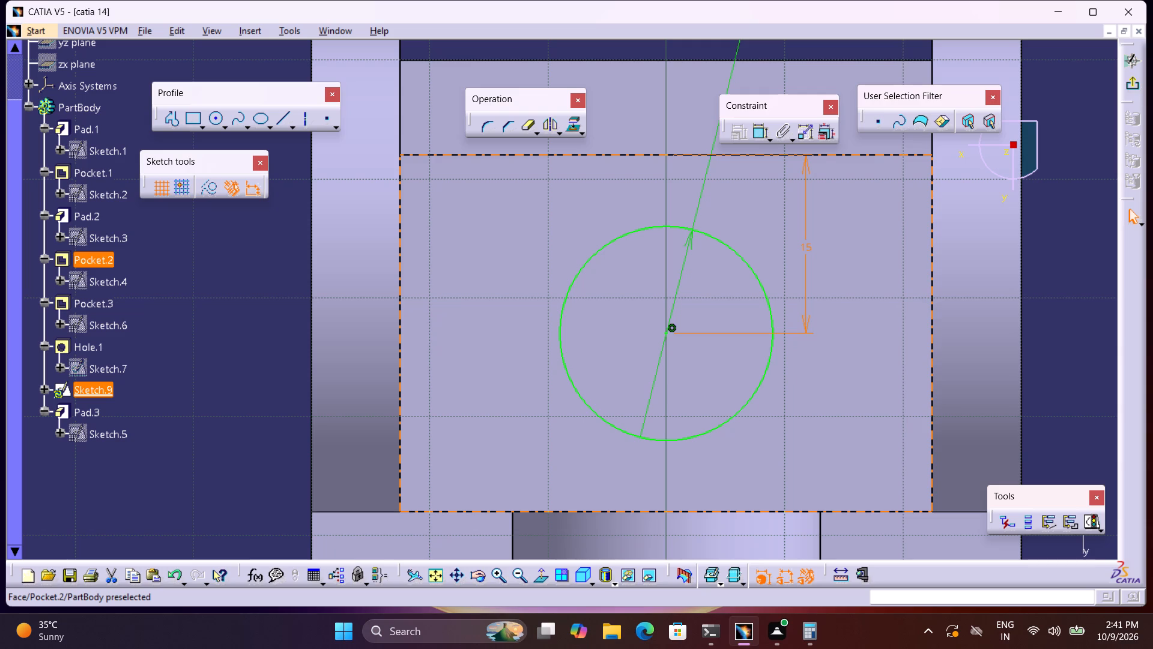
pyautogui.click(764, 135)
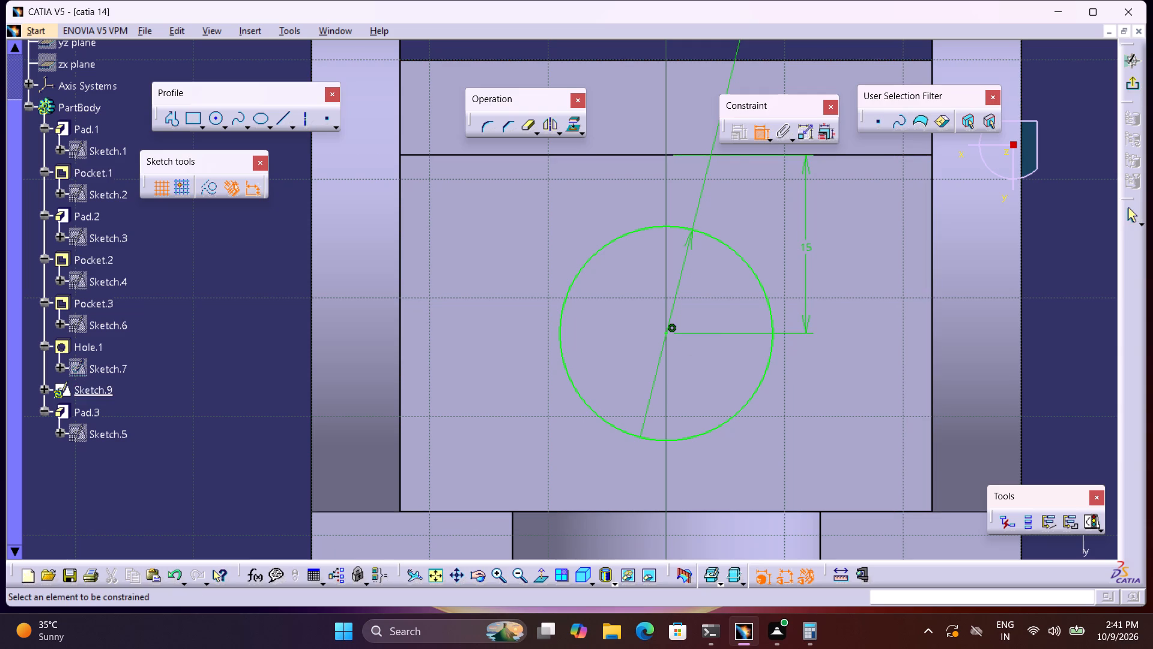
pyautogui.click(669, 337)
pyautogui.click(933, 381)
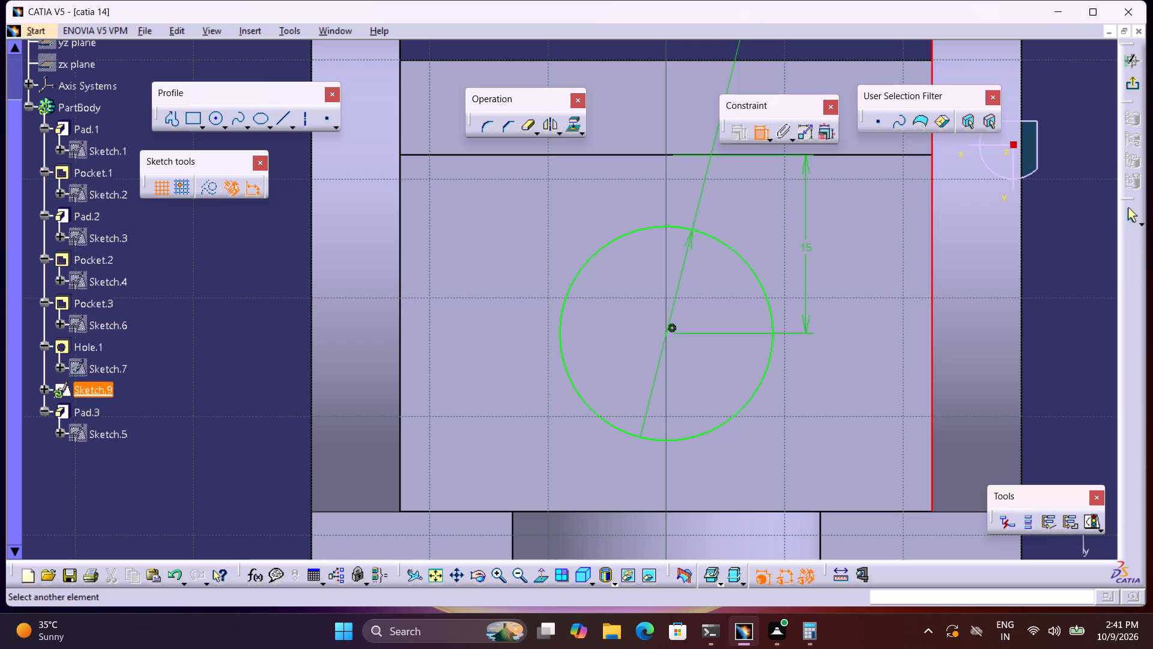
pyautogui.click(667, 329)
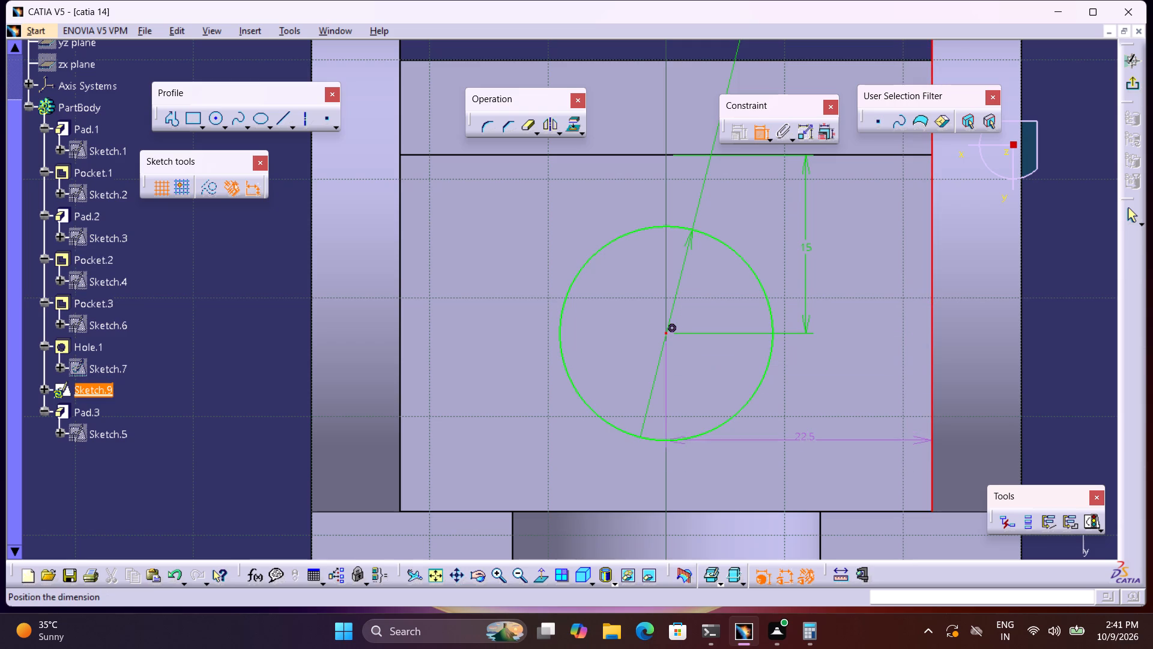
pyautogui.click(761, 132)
# Exit the sketch and cut the circle down through the floor between the arms as an Up to next pocket with reversed direction.
pyautogui.moveTo(852, 262); pyautogui.dragTo(852, 266, button='middle')
pyautogui.rightClick(852, 263)
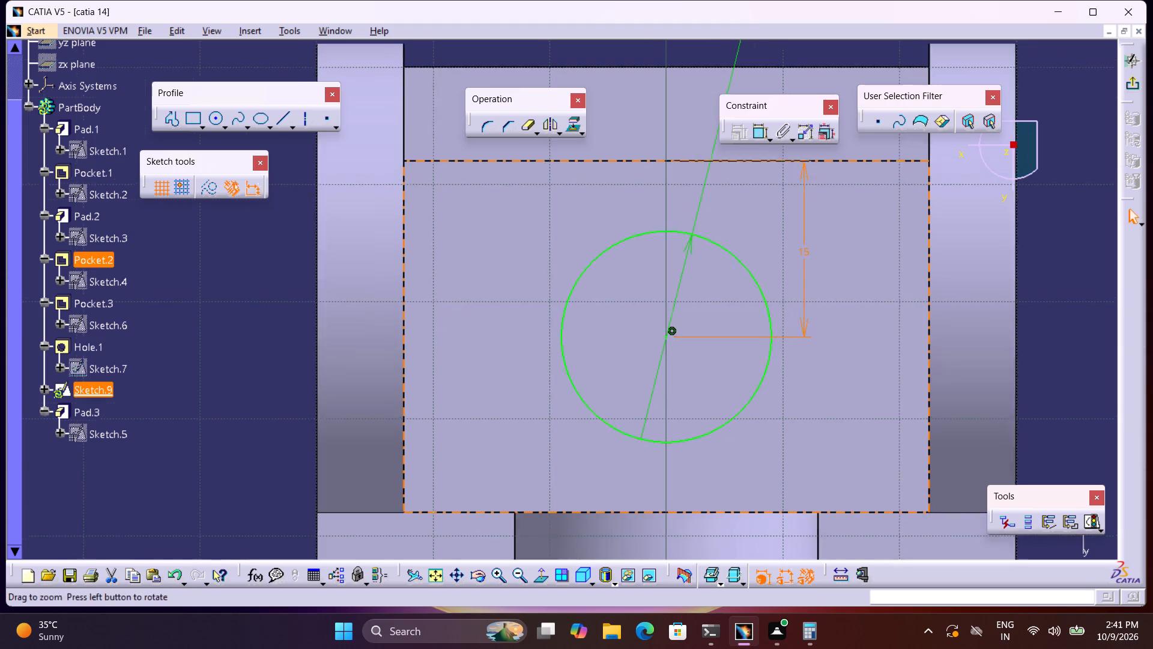
pyautogui.moveTo(852, 266); pyautogui.dragTo(855, 367, button='middle')
pyautogui.click(1125, 90)
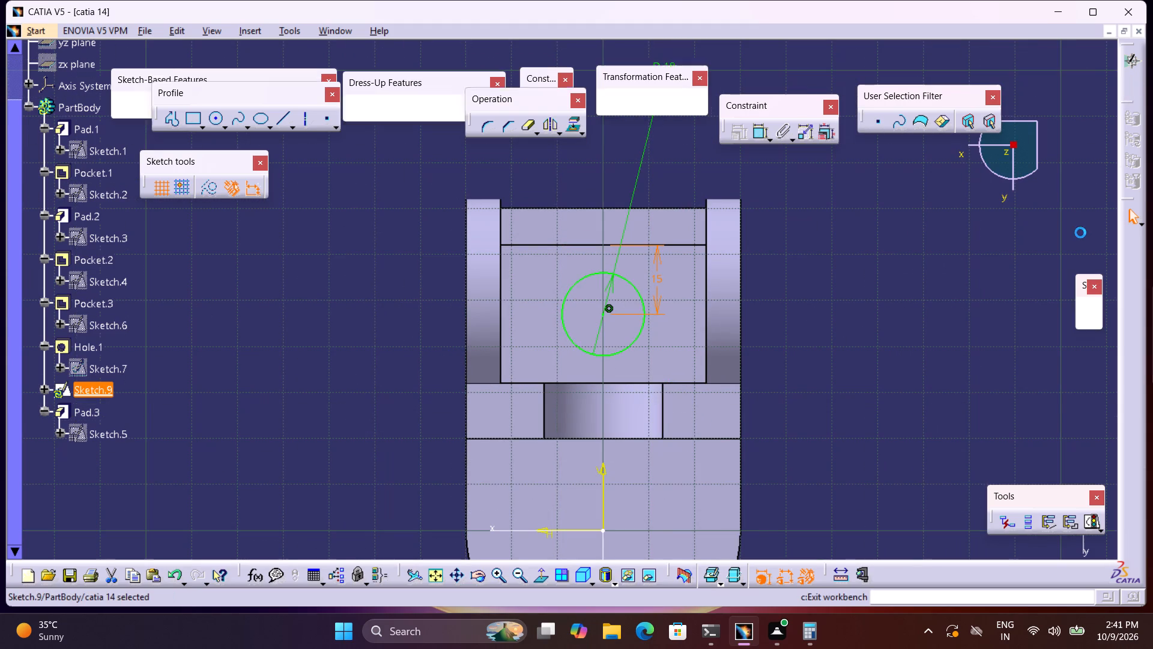
pyautogui.click(156, 100)
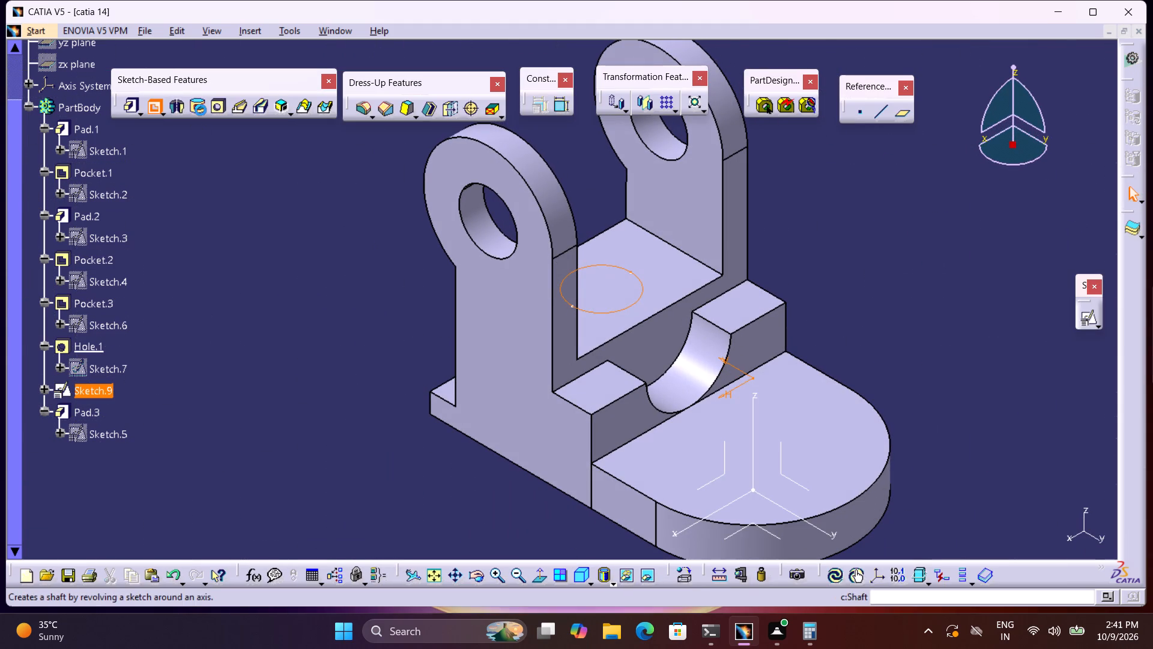
pyautogui.click(993, 484)
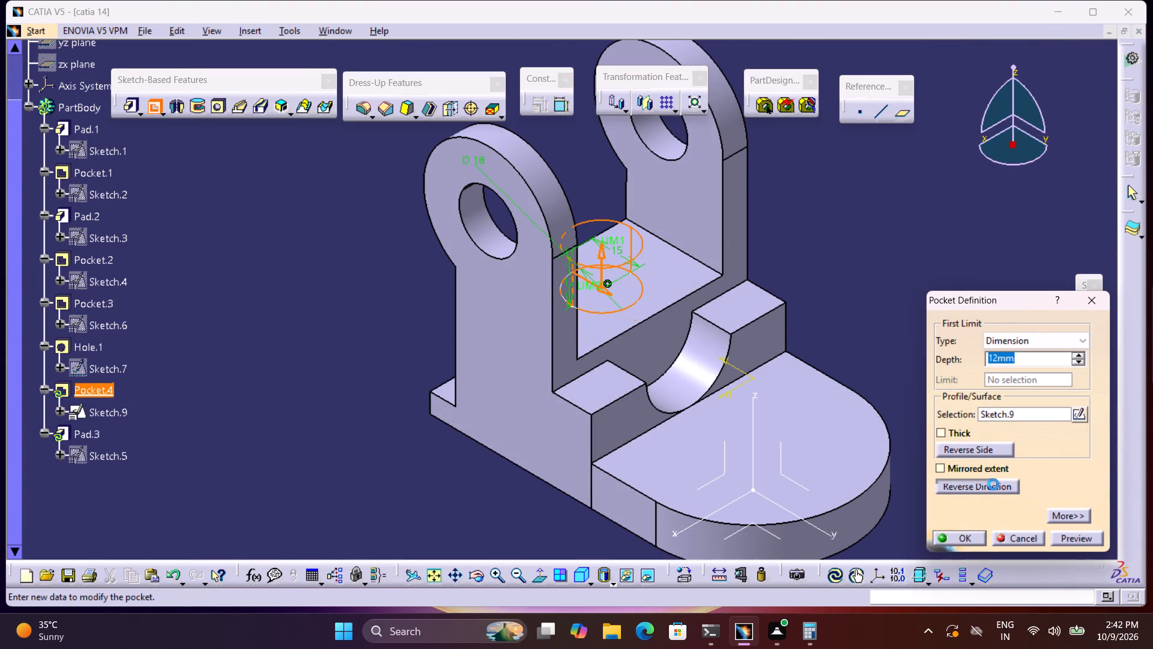
pyautogui.click(1080, 335)
pyautogui.click(1057, 369)
pyautogui.click(976, 541)
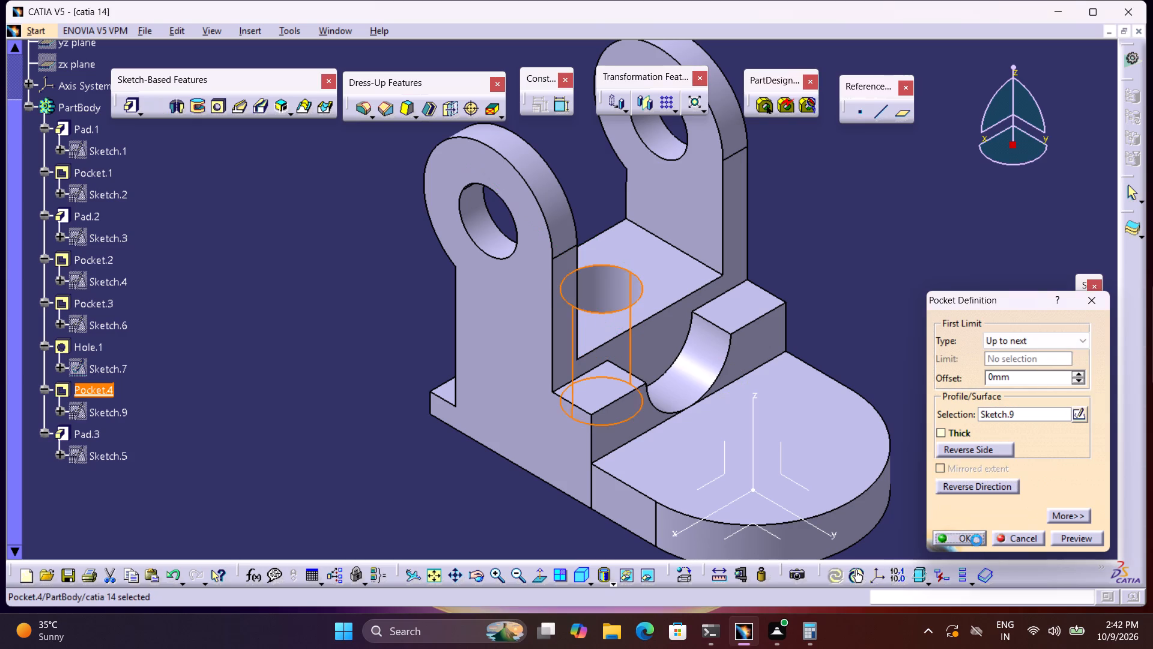
pyautogui.click(965, 354)
# Start a positioned sketch on the near arm's outer face and draw a circle about 11.5 mm in diameter in its lower part.
pyautogui.moveTo(962, 346); pyautogui.dragTo(937, 284, button='middle')
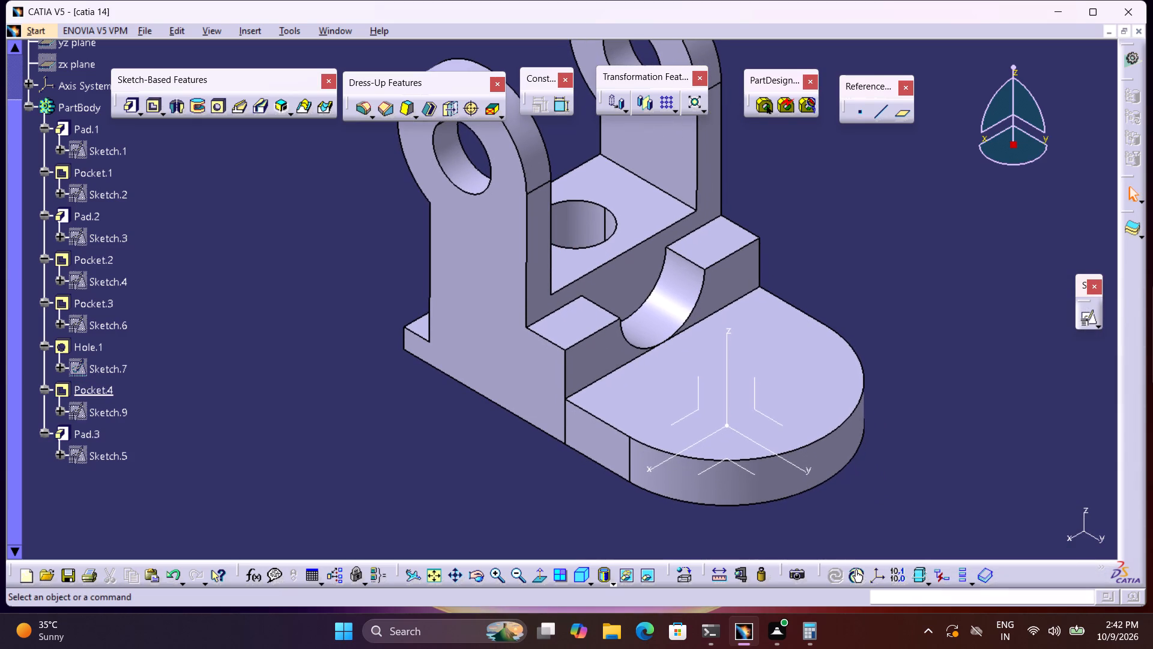
pyautogui.click(491, 388)
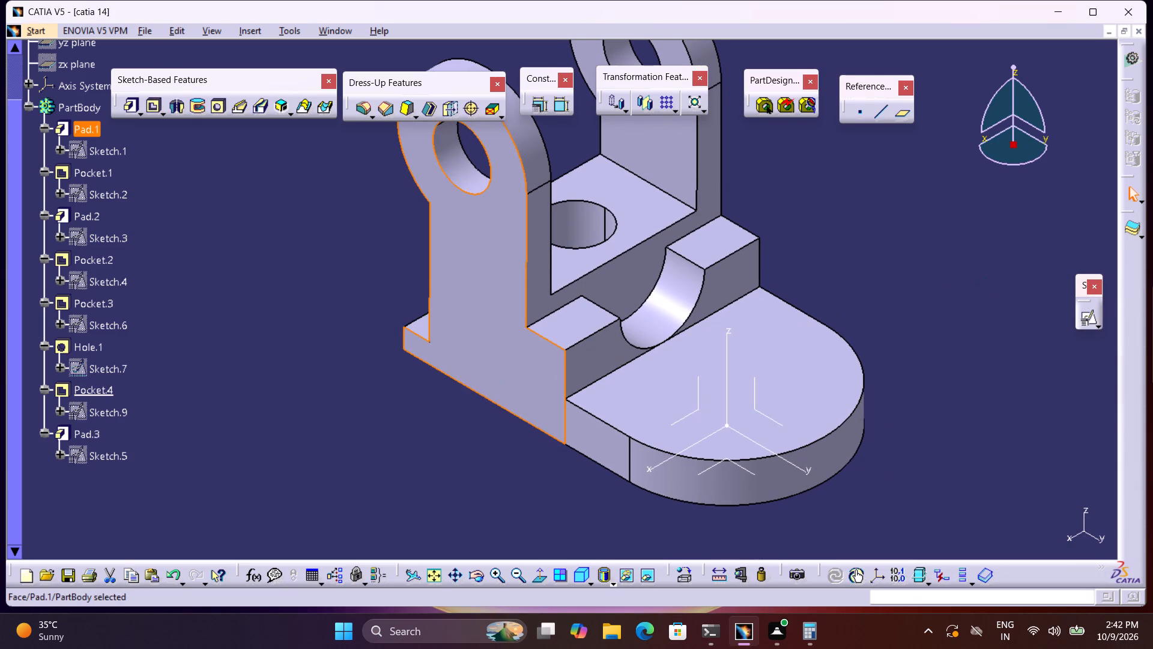
pyautogui.click(1085, 316)
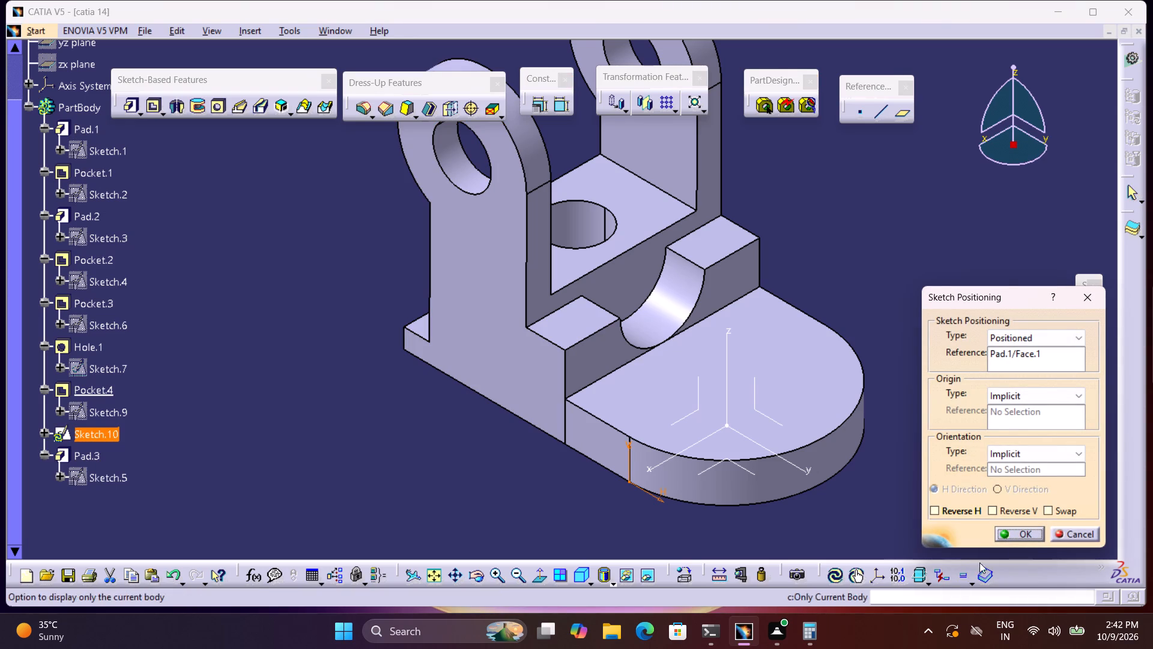
pyautogui.click(1015, 533)
pyautogui.moveTo(447, 423); pyautogui.dragTo(515, 410, button='middle')
pyautogui.click(214, 115)
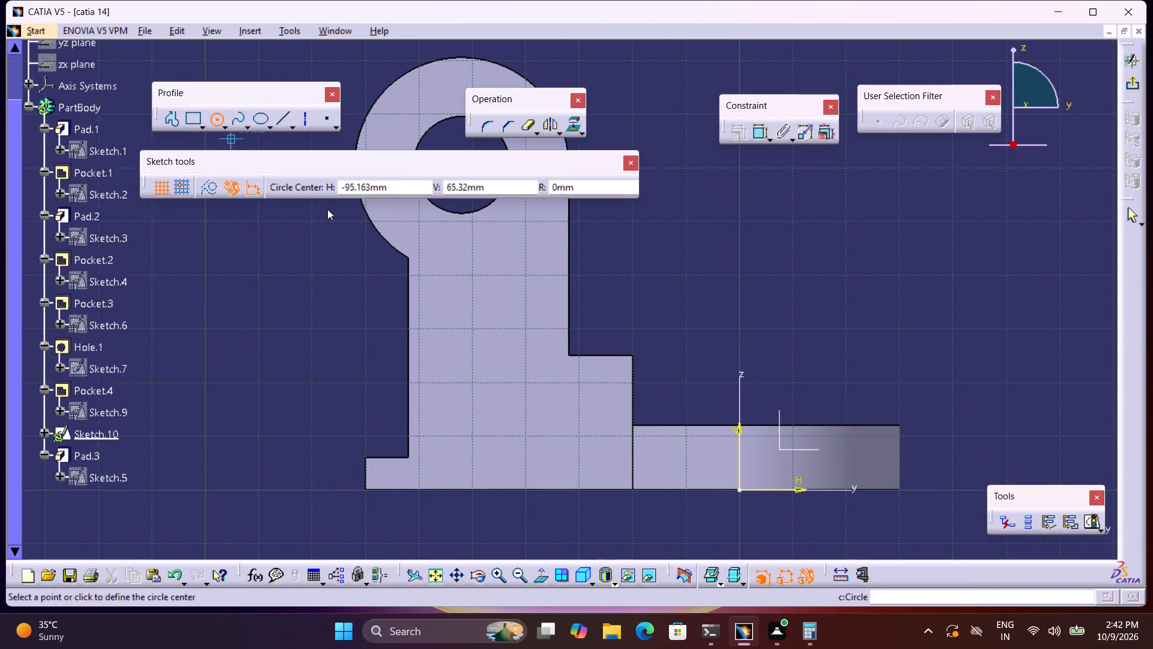
pyautogui.click(506, 418)
pyautogui.click(530, 442)
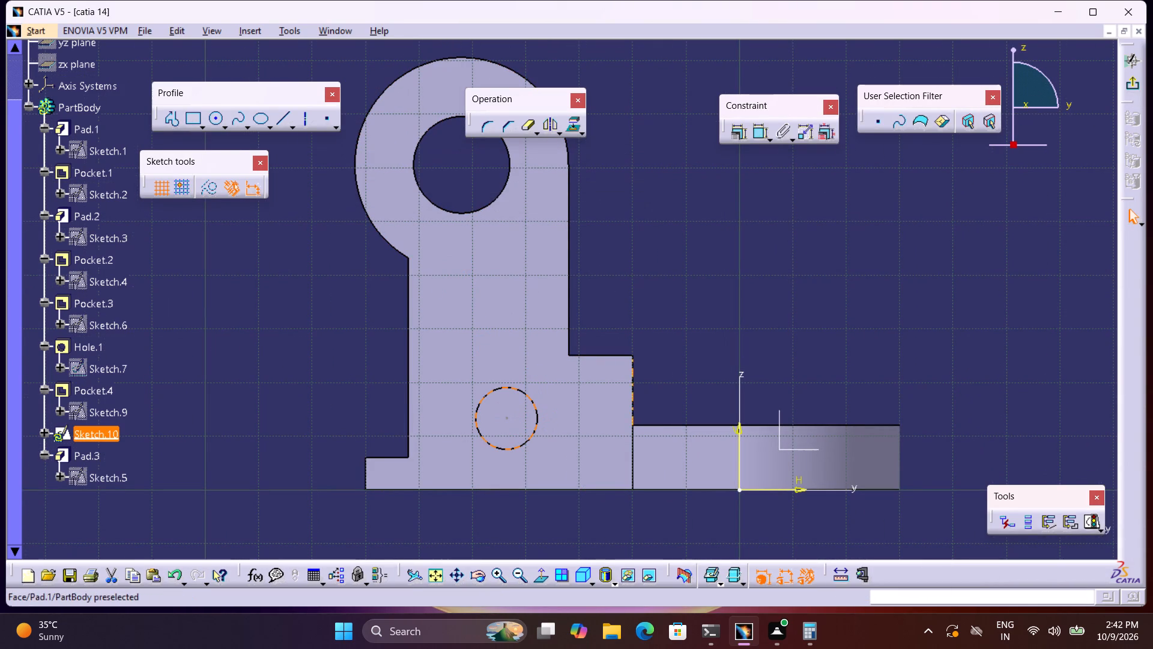
# Dimension the circle's diameter on the near arm and set it to 10 mm.
pyautogui.click(761, 137)
pyautogui.click(736, 249)
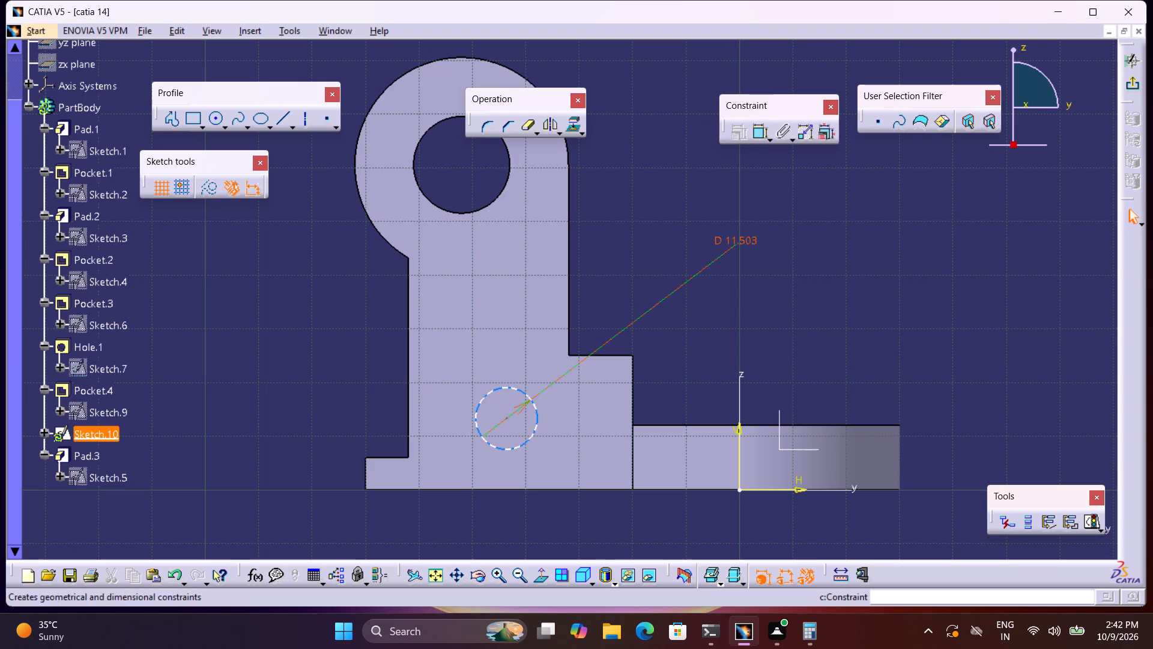
pyautogui.doubleClick(738, 241)
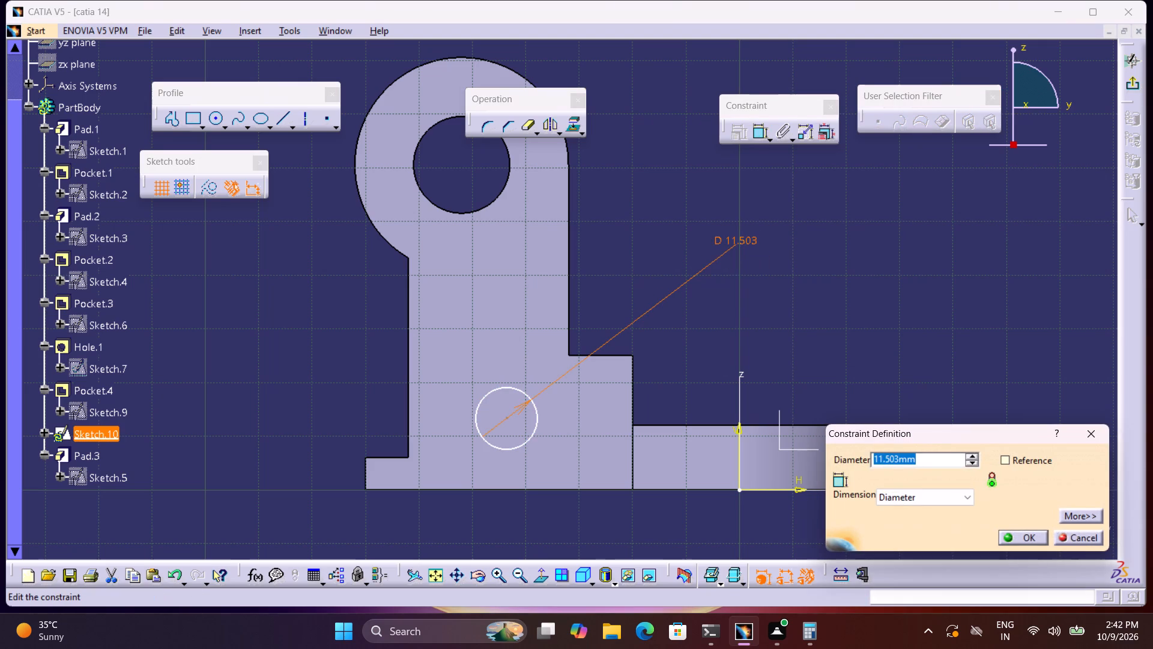
pyautogui.press('1')
pyautogui.press('0')
pyautogui.press('Return')
# Dimension the horizontal distance from the circle's centre to the arm's vertical edge above the ledge and set it to 15 mm.
pyautogui.scroll(-1, 759, 306)
pyautogui.moveTo(760, 305); pyautogui.dragTo(753, 294, button='middle')
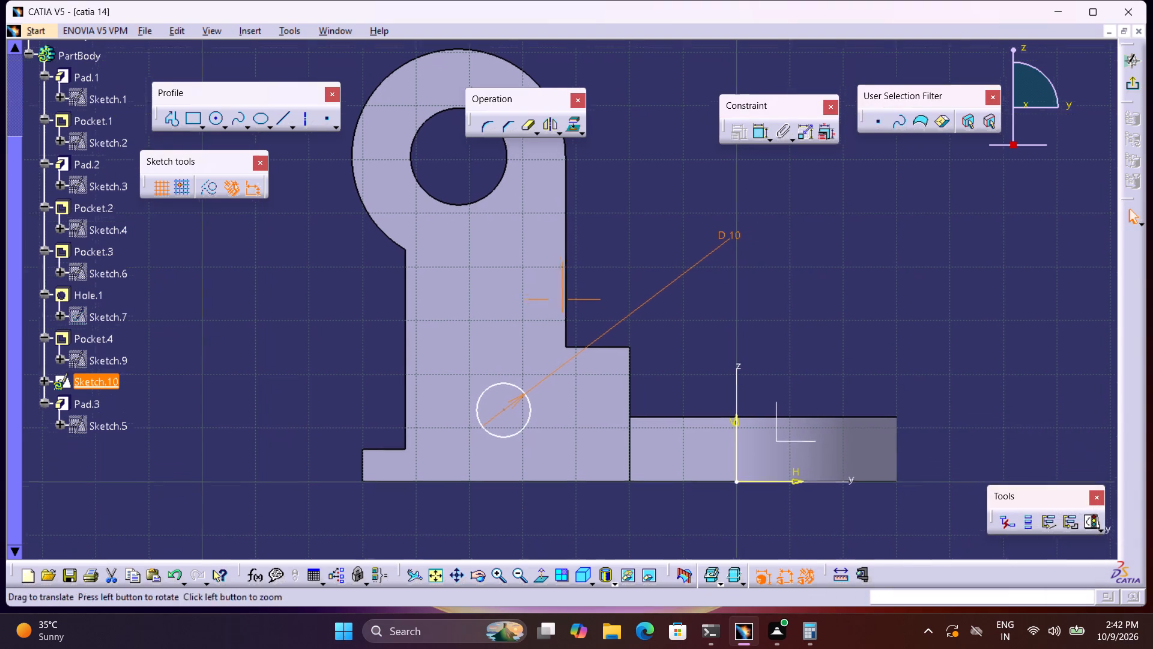
pyautogui.moveTo(753, 294); pyautogui.dragTo(754, 237, button='middle')
pyautogui.click(764, 139)
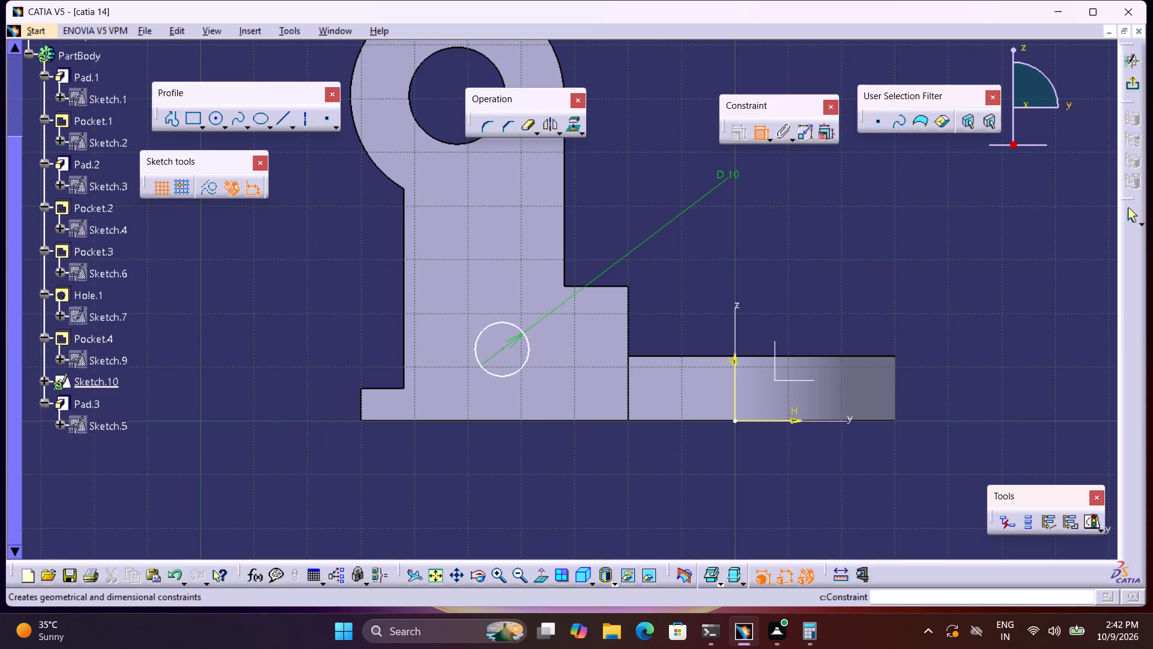
pyautogui.click(504, 348)
pyautogui.click(566, 270)
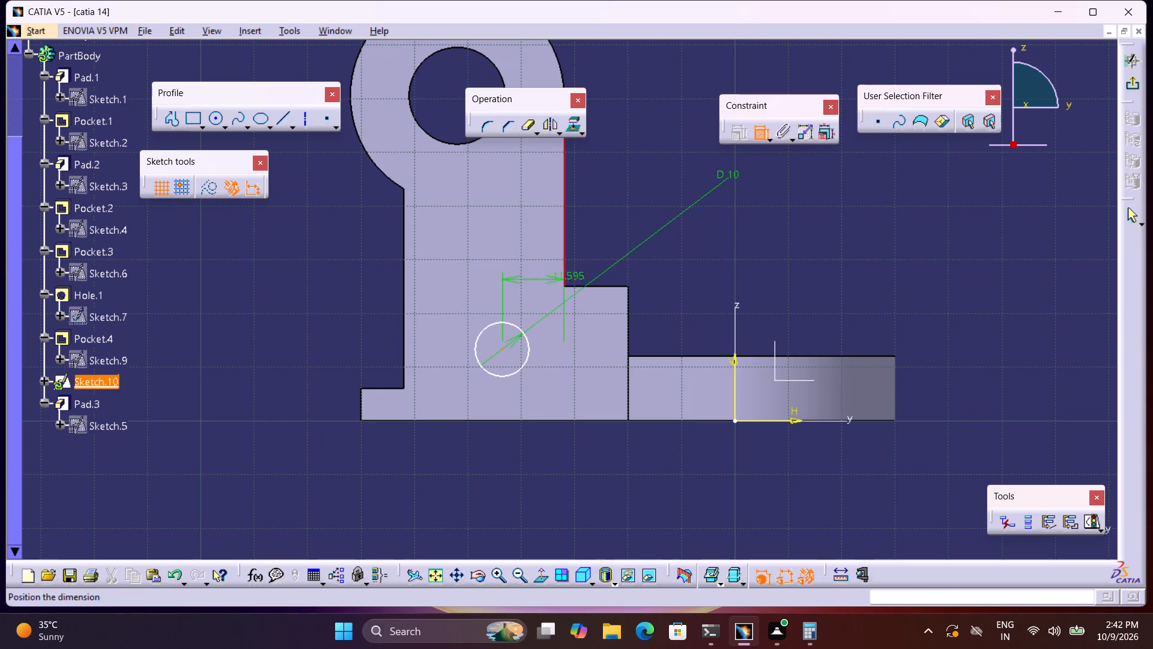
pyautogui.click(533, 280)
pyautogui.doubleClick(537, 274)
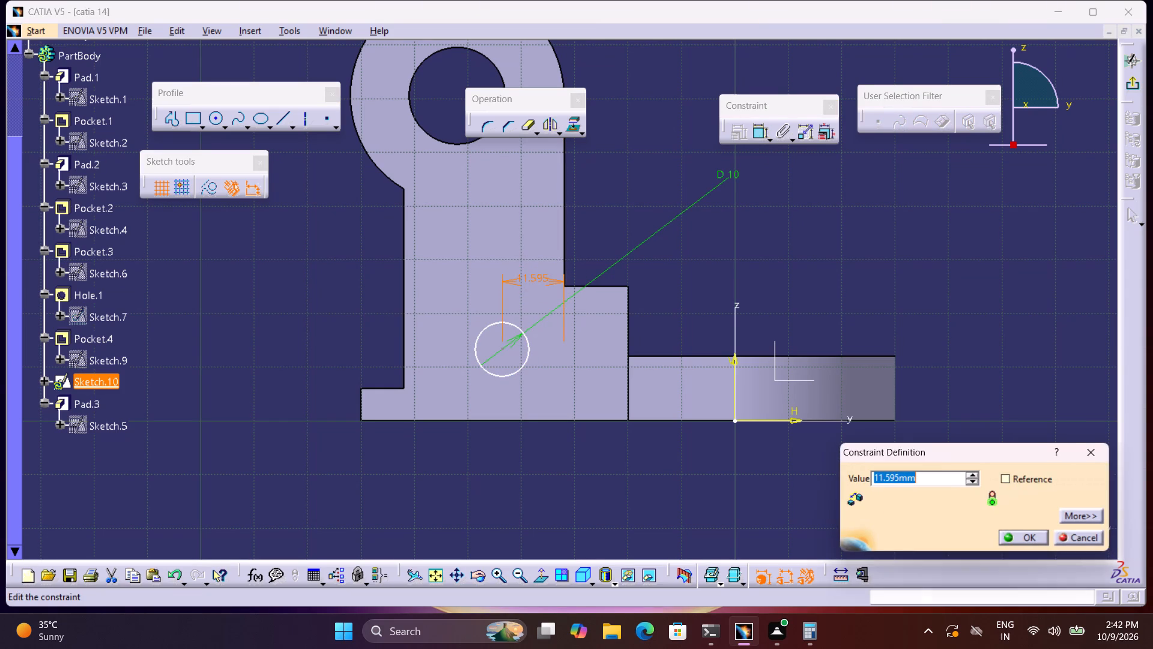
pyautogui.press('1')
pyautogui.press('6')
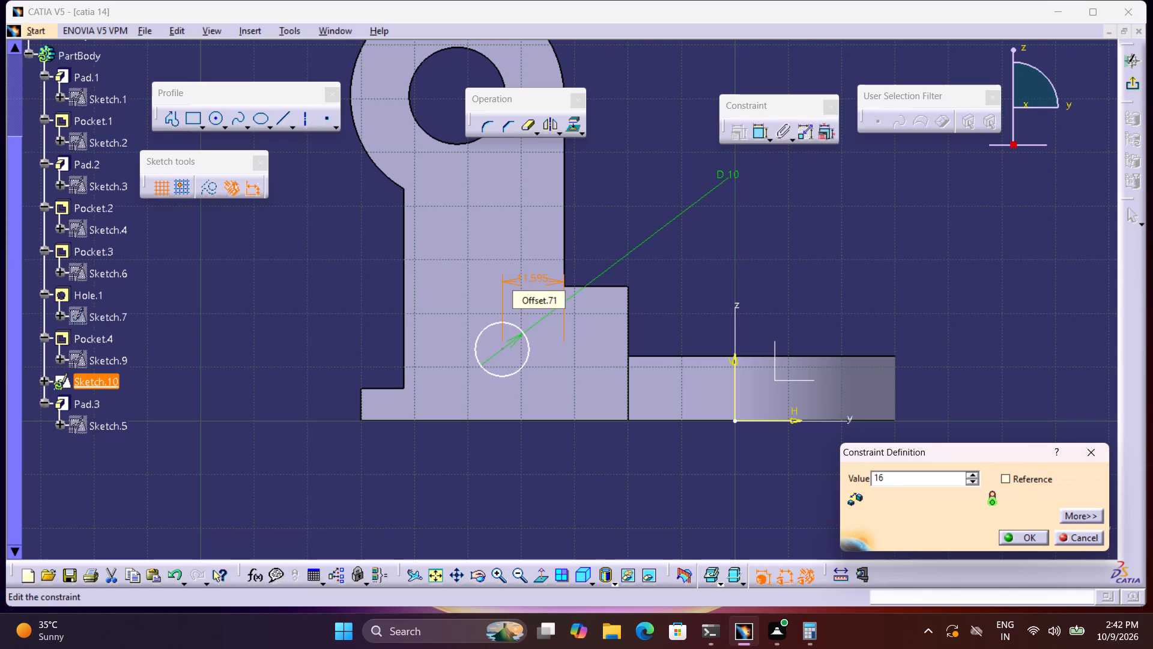
pyautogui.press('BackSpace')
pyautogui.press('5')
pyautogui.press('Return')
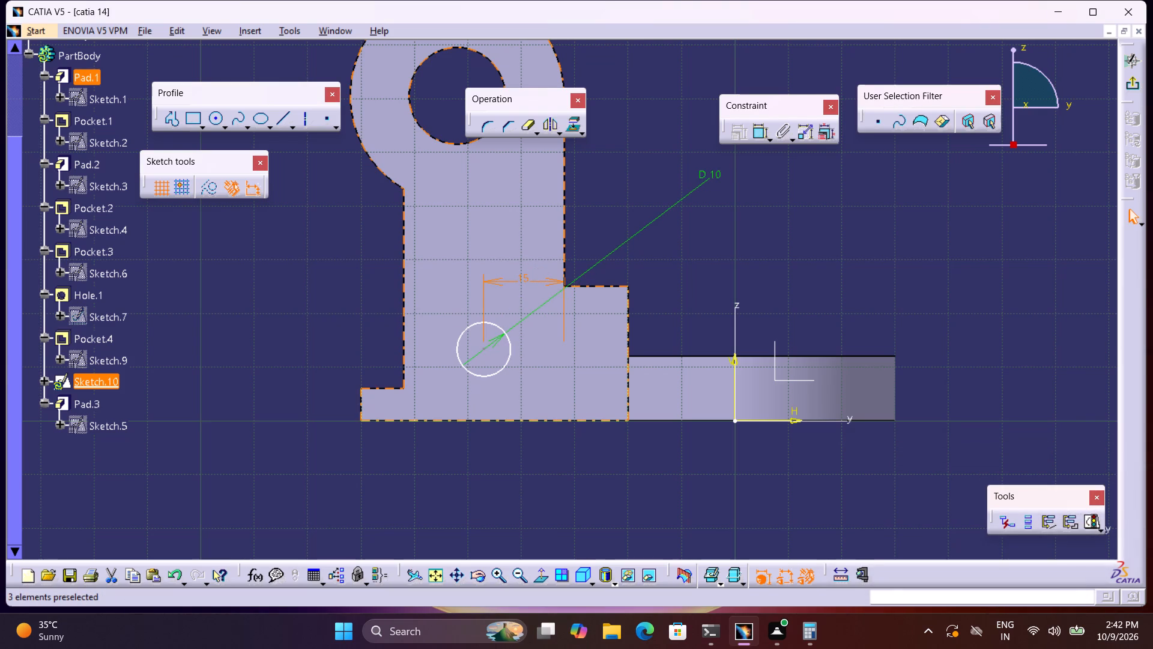
# Dimension the height of the circle's centre above the part's bottom edge and set it to 12 mm.
pyautogui.click(760, 131)
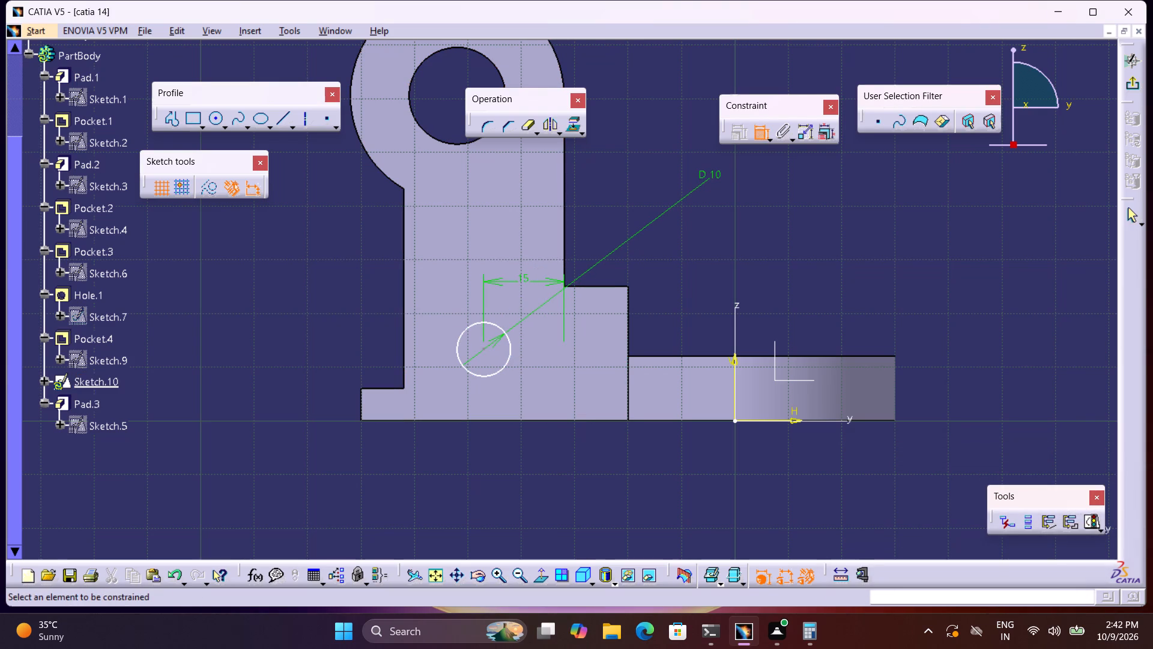
pyautogui.click(485, 350)
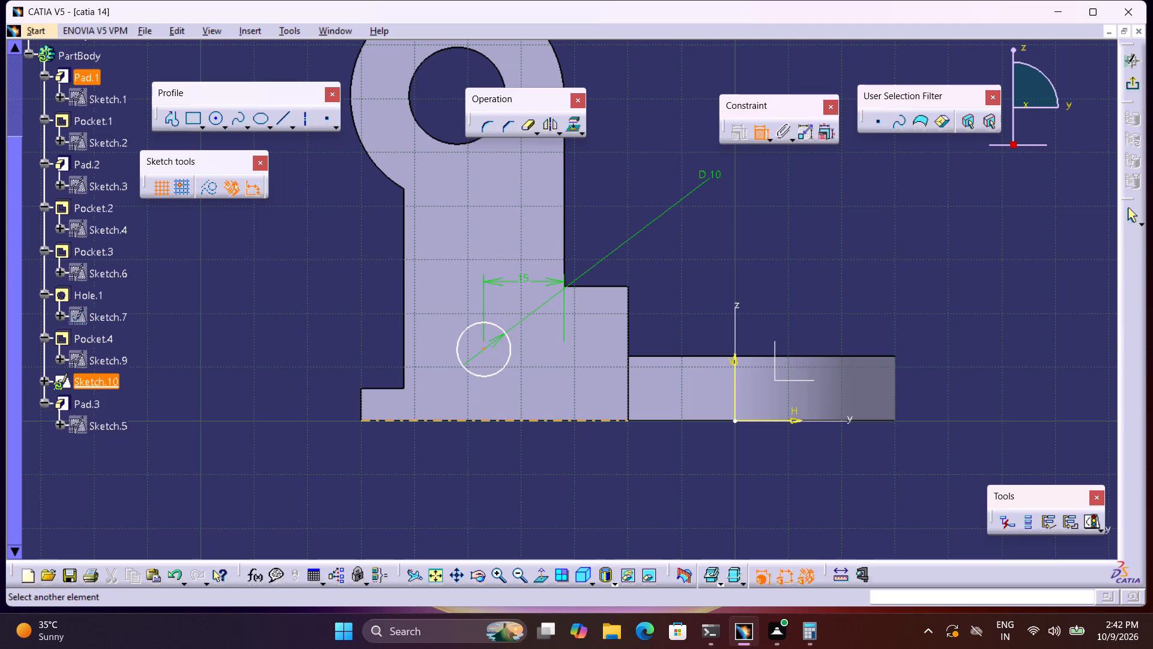
pyautogui.click(508, 421)
pyautogui.click(313, 384)
pyautogui.doubleClick(318, 385)
pyautogui.write('12')
pyautogui.press('Return')
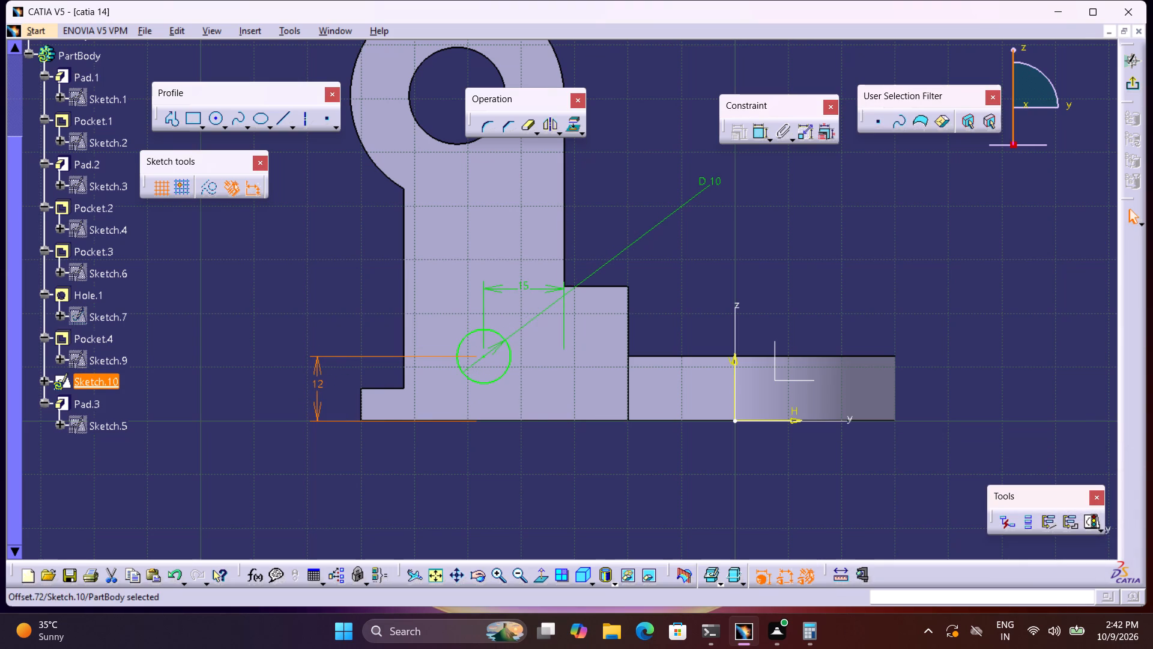
# Exit the sketch and cut the circle into the near arm as an Up to next pocket.
pyautogui.click(1124, 82)
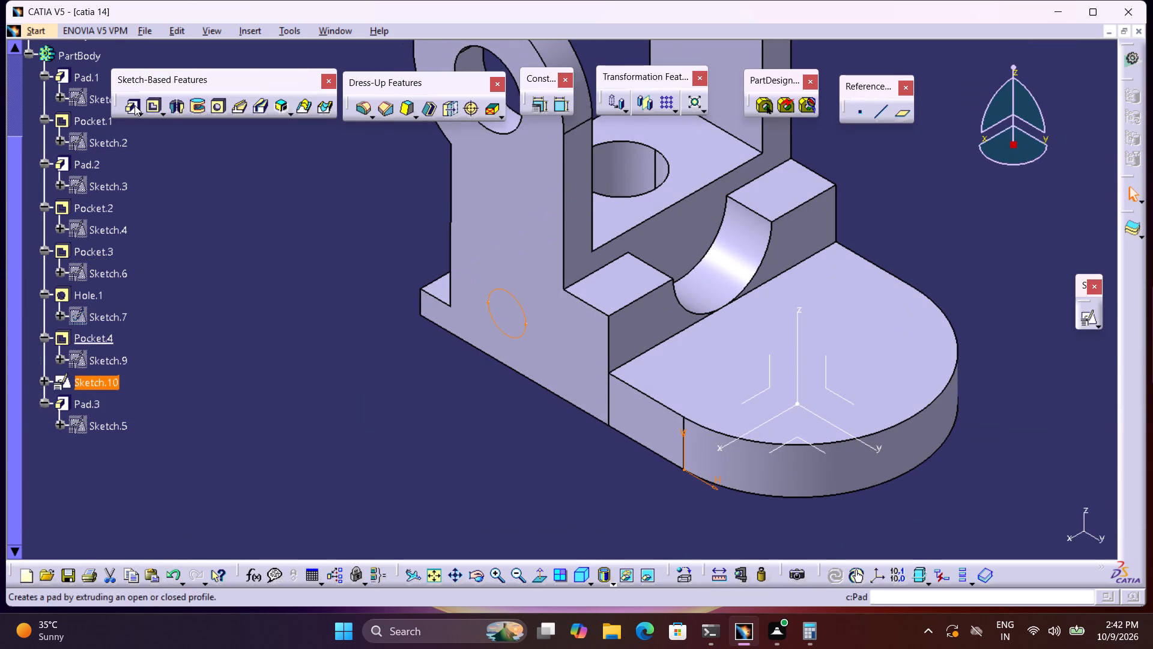
pyautogui.click(156, 111)
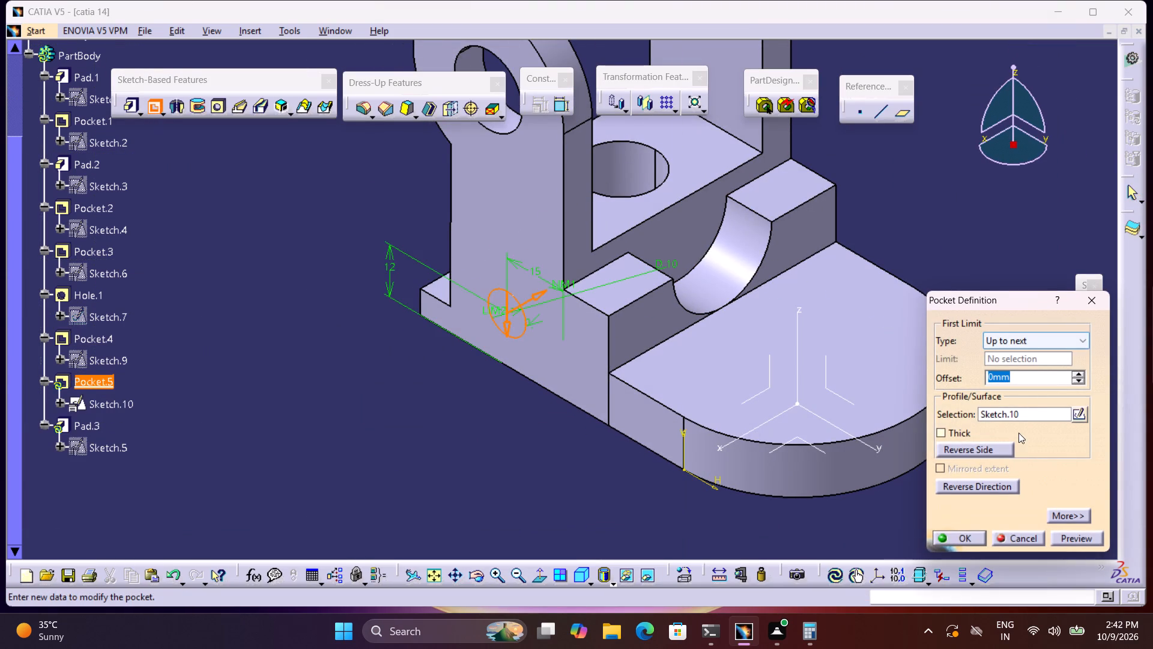
pyautogui.click(957, 537)
pyautogui.click(1062, 230)
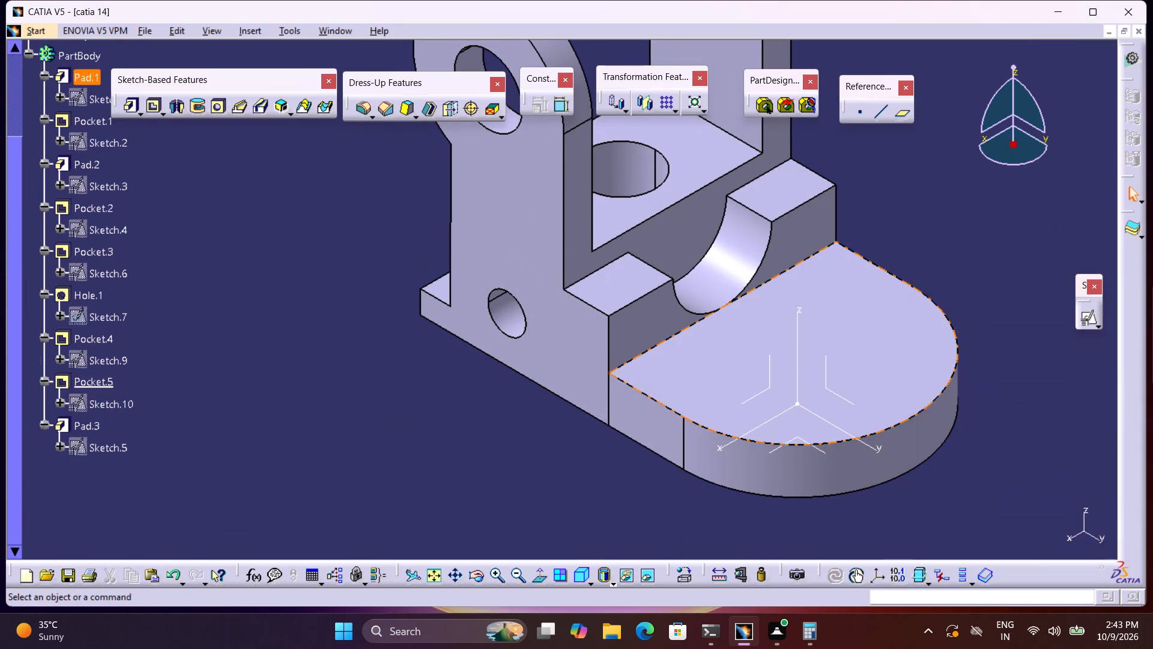
# Edit the side hole's pocket and change its first limit type to Up to last.
pyautogui.doubleClick(507, 330)
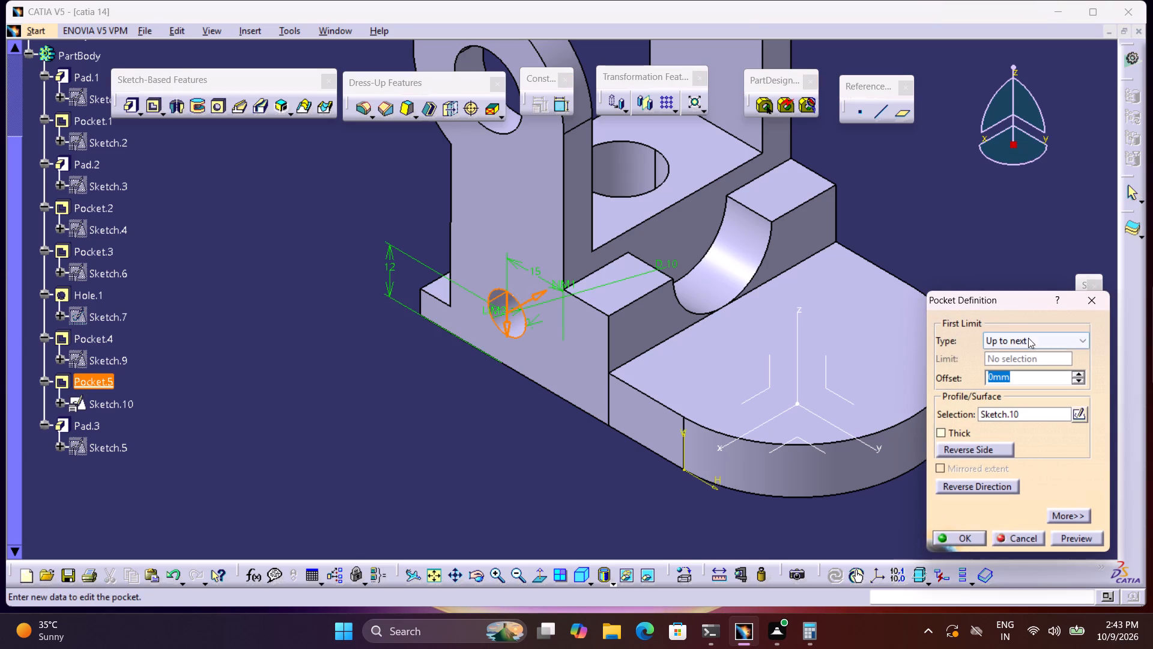
pyautogui.click(1029, 337)
pyautogui.click(1037, 373)
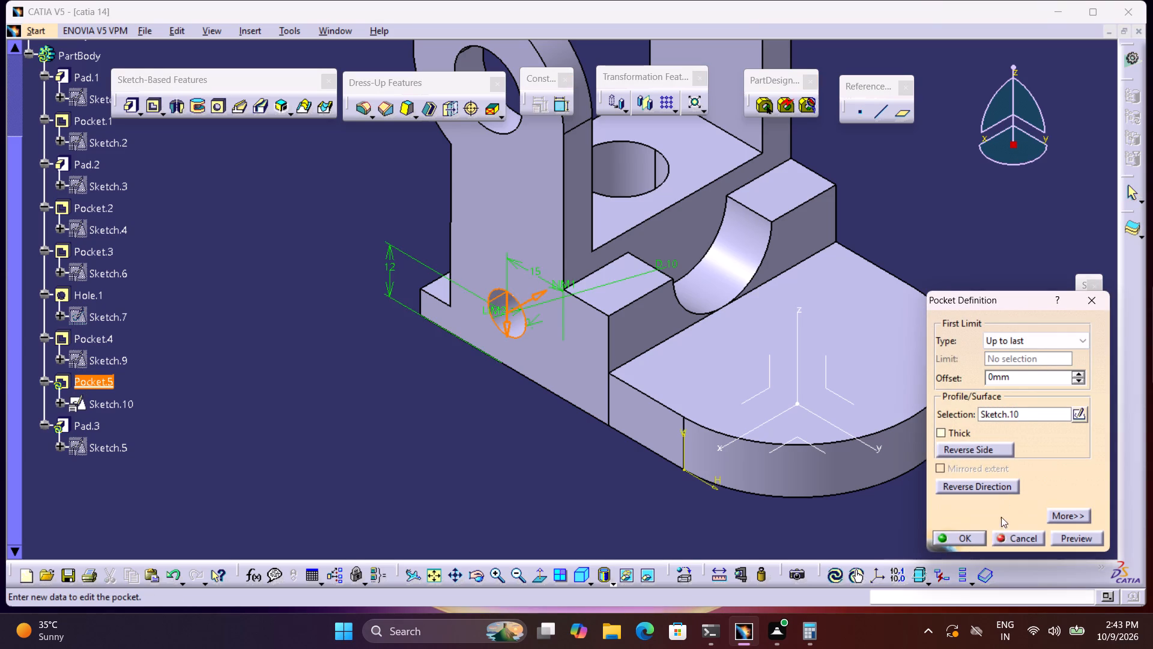
pyautogui.click(978, 538)
pyautogui.click(1044, 386)
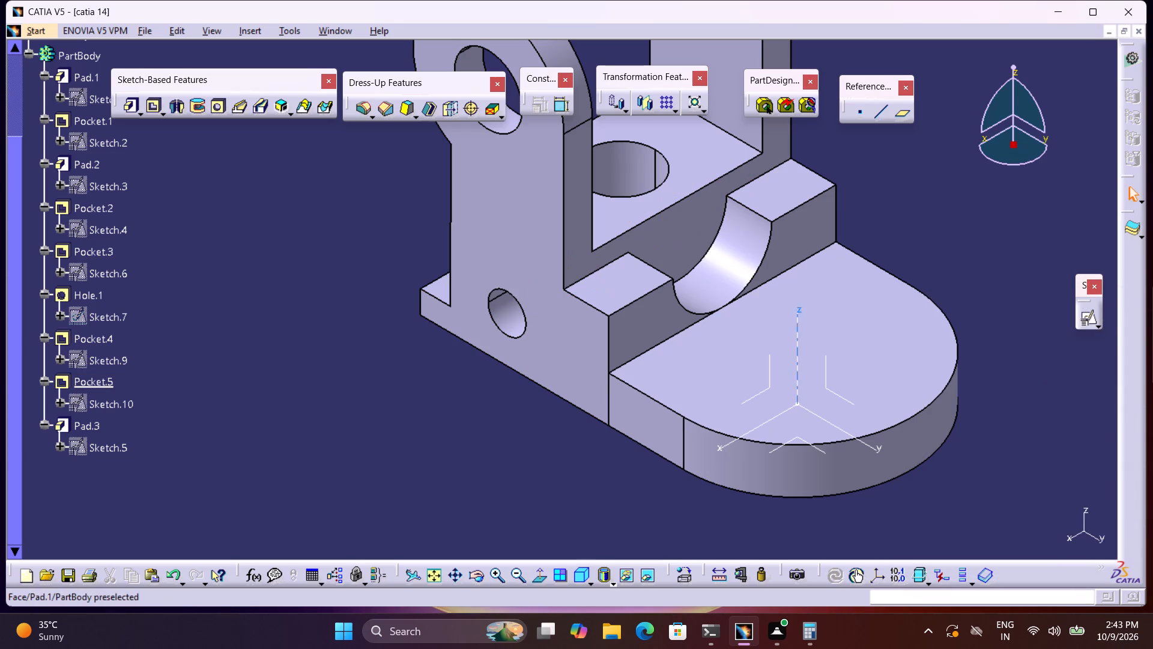
# Start a positioned sketch on the ledge's front face and draw a rectangle about 36 by 5.8 mm just above the plate's bottom edge.
pyautogui.moveTo(427, 425); pyautogui.dragTo(591, 345, button='middle')
pyautogui.moveTo(439, 425); pyautogui.dragTo(591, 345, button='right')
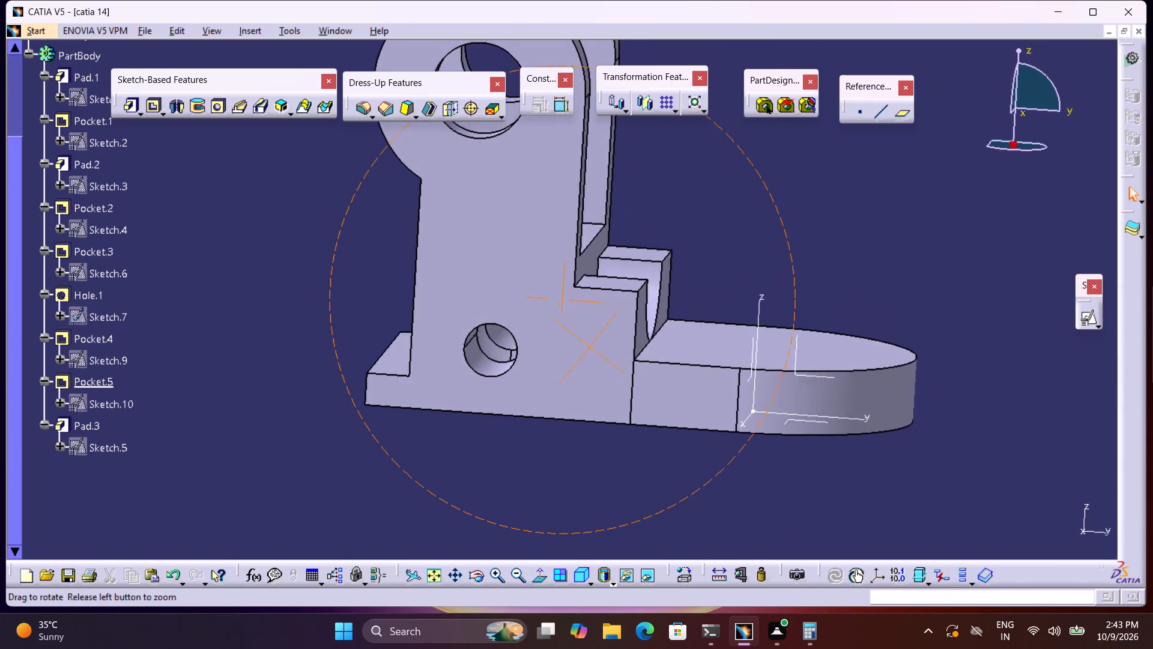
pyautogui.moveTo(591, 345); pyautogui.dragTo(601, 334, button='right')
pyautogui.moveTo(591, 345); pyautogui.dragTo(609, 346, button='middle')
pyautogui.click(586, 572)
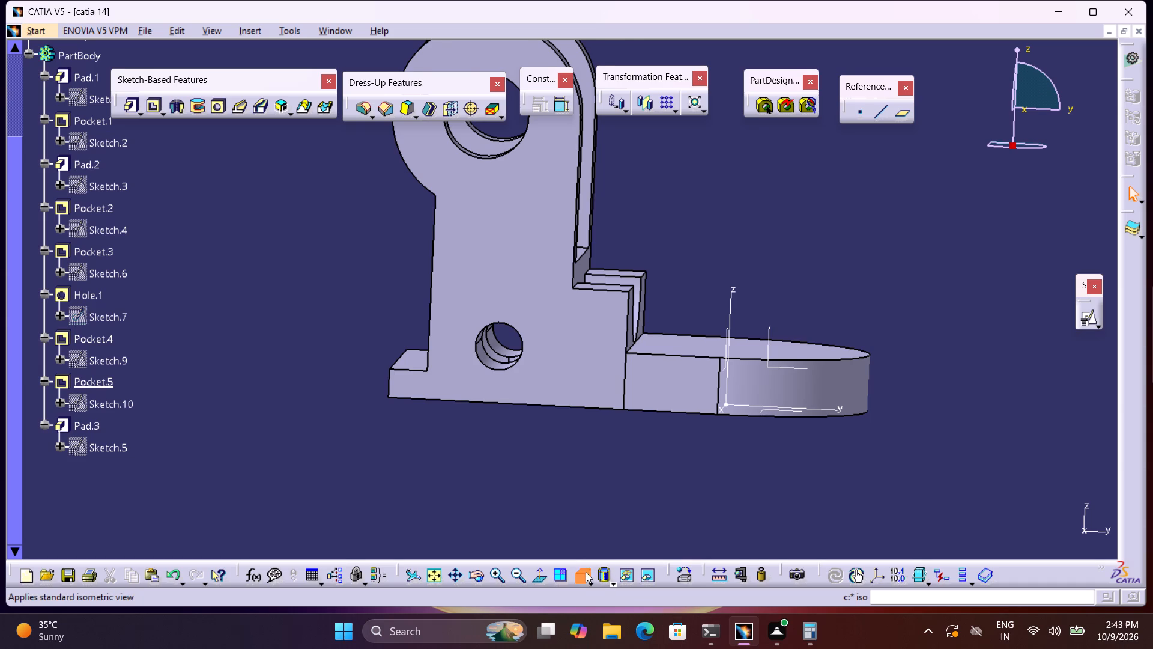
pyautogui.click(430, 576)
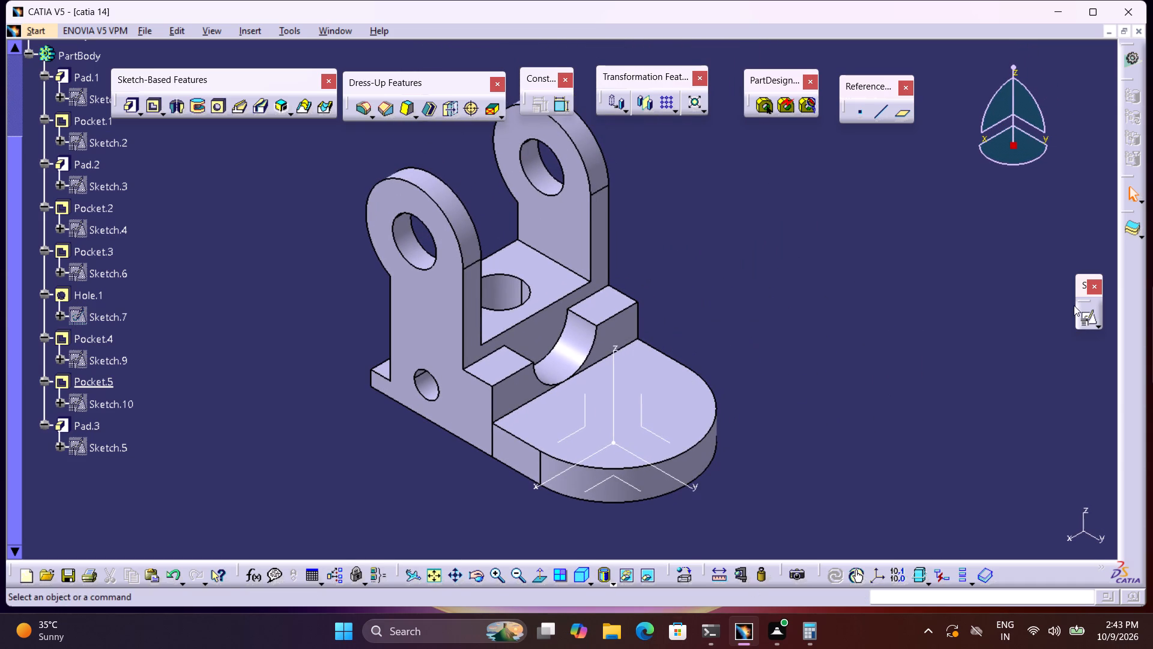
pyautogui.click(1087, 316)
pyautogui.click(614, 322)
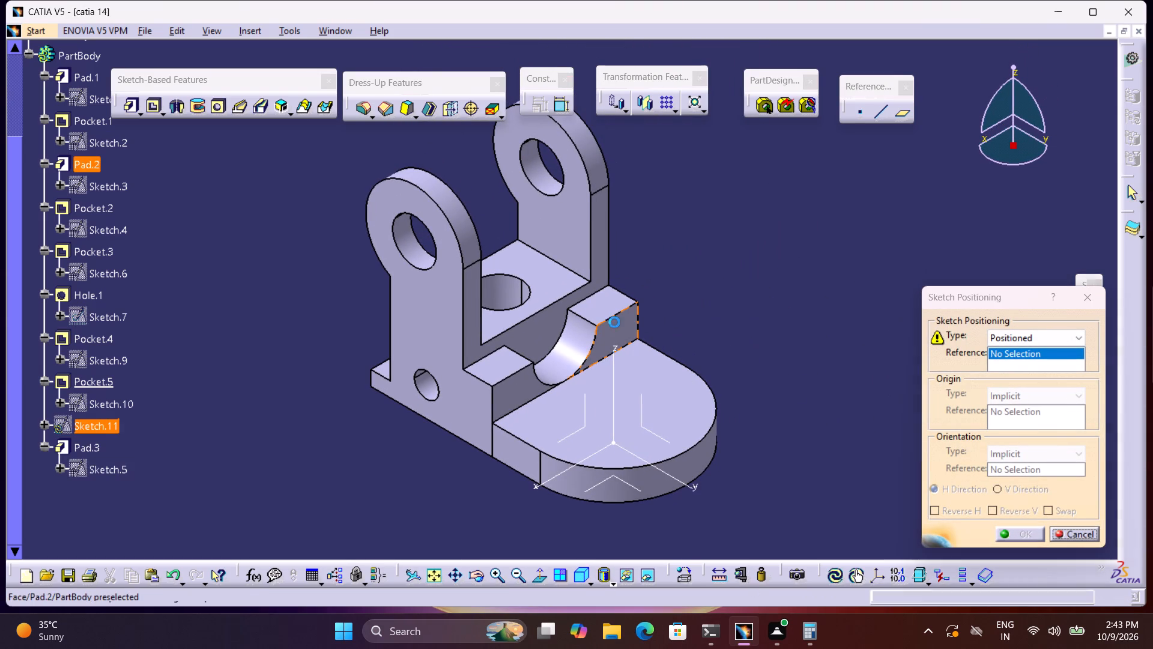
pyautogui.click(1035, 532)
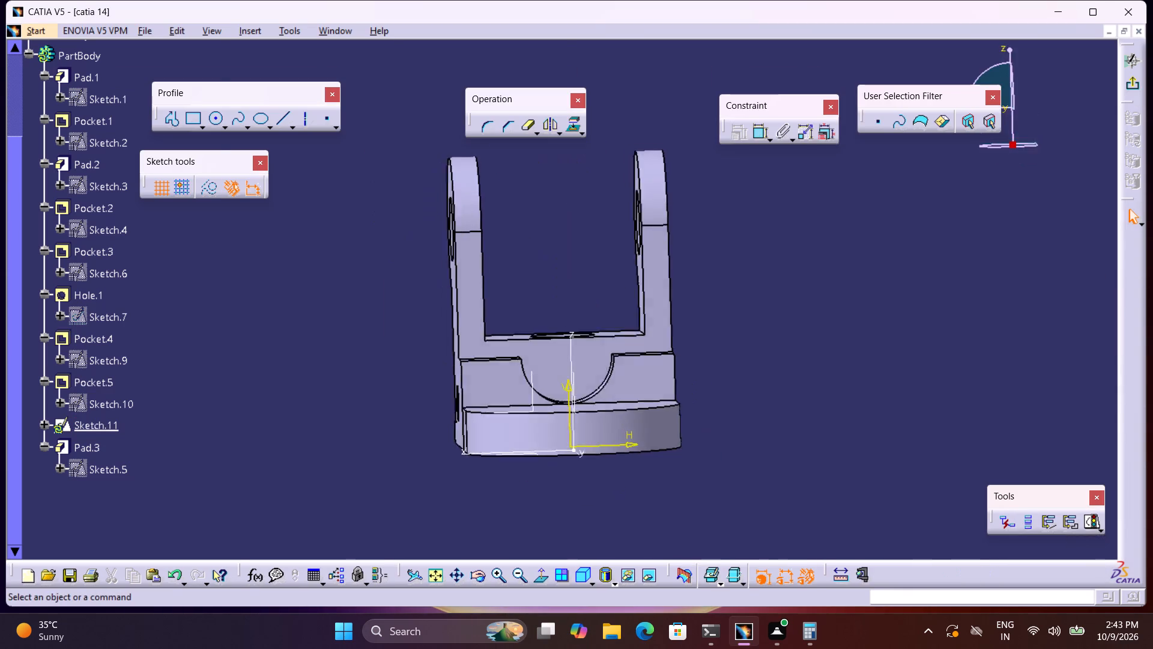
pyautogui.moveTo(833, 452); pyautogui.dragTo(816, 374, button='middle')
pyautogui.rightClick(832, 452)
pyautogui.moveTo(832, 391); pyautogui.dragTo(858, 103, button='middle')
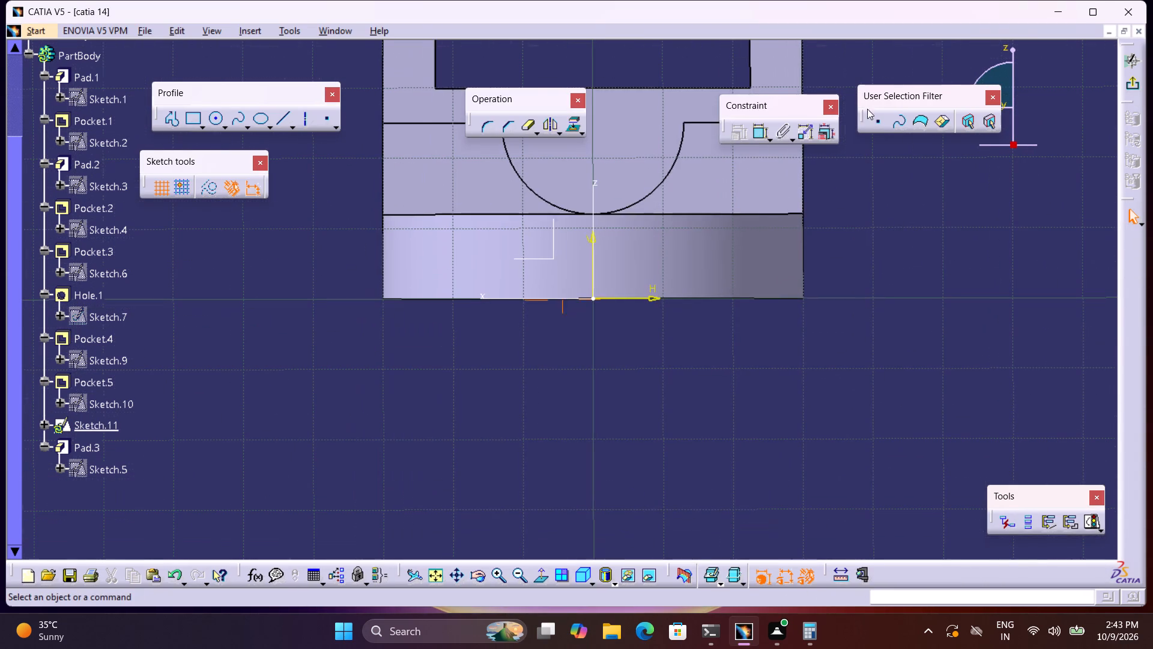
pyautogui.click(195, 116)
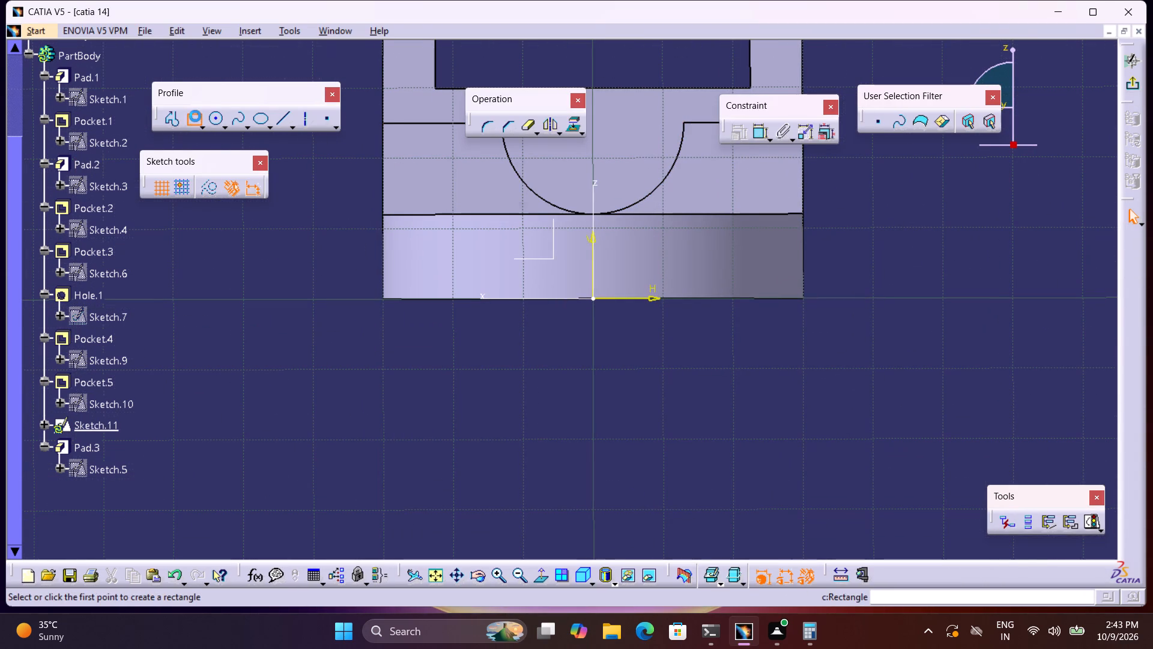
pyautogui.click(457, 243)
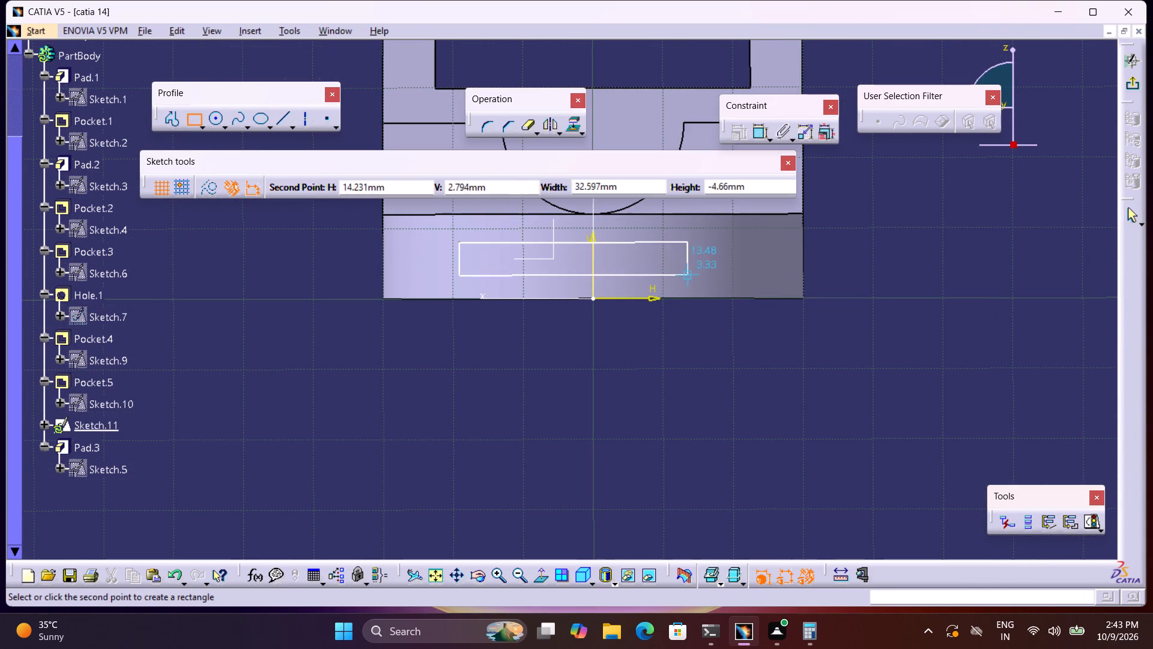
pyautogui.click(712, 282)
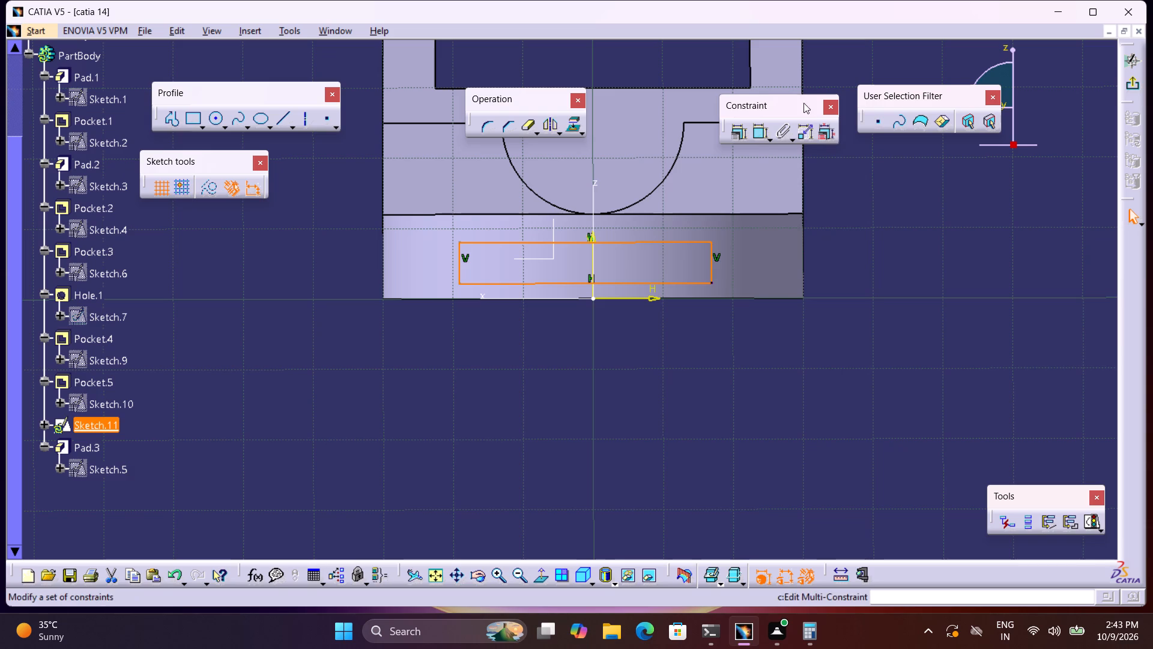
# Make the rectangle's lower side coincident with the plate's bottom edge.
pyautogui.click(755, 136)
pyautogui.click(682, 284)
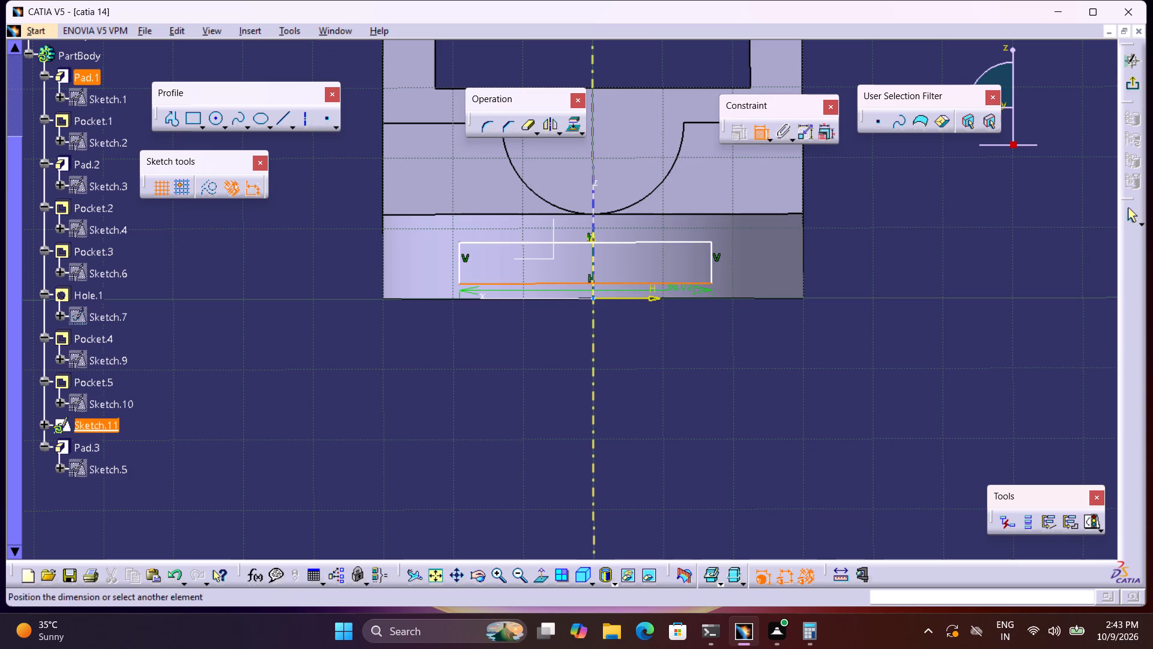
pyautogui.click(686, 297)
pyautogui.rightClick(688, 297)
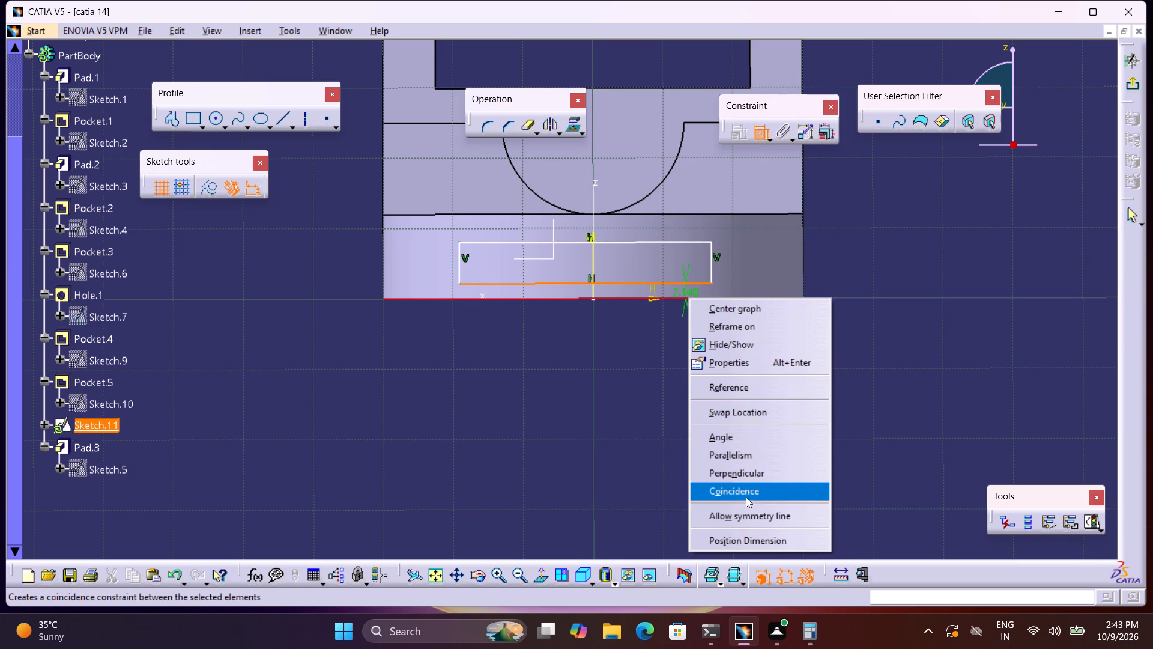
pyautogui.click(746, 496)
# Dimension the rectangle's width along its lower side and set it to 40 mm.
pyautogui.click(758, 132)
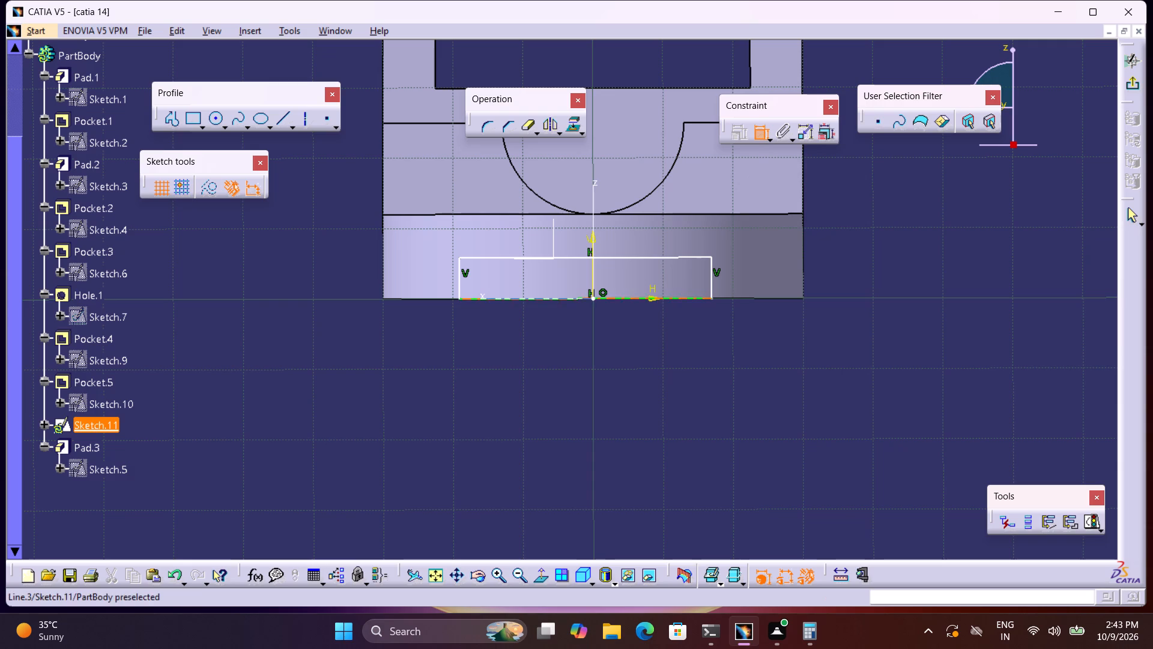
pyautogui.click(670, 302)
pyautogui.click(694, 258)
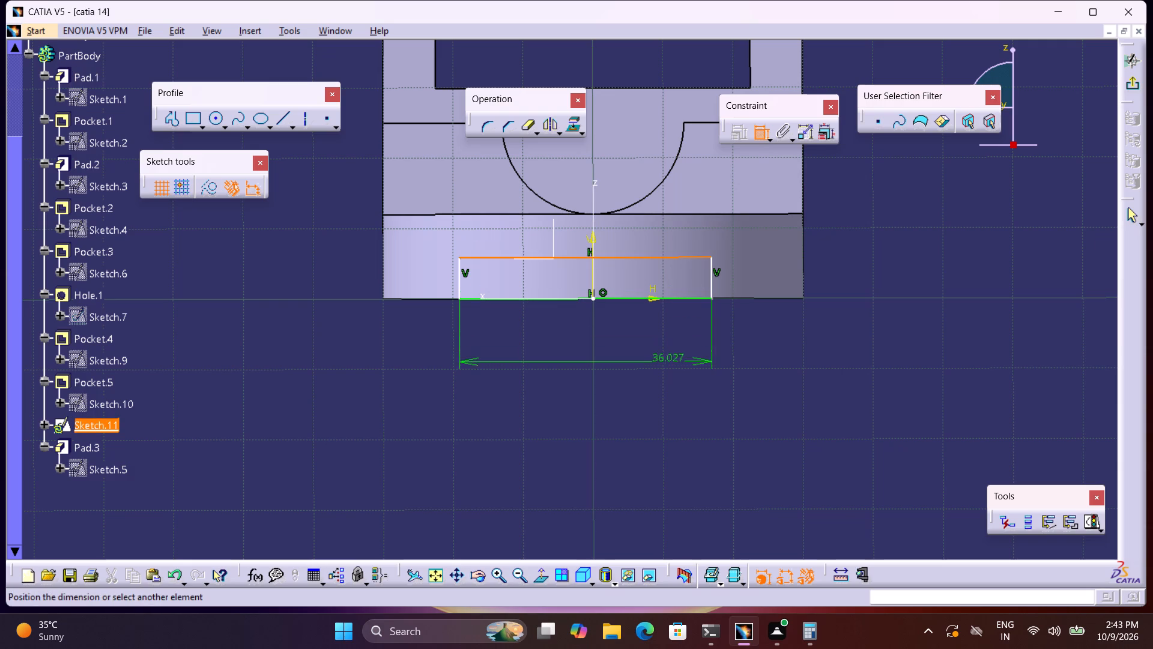
pyautogui.click(663, 368)
pyautogui.doubleClick(675, 363)
pyautogui.write('40')
pyautogui.press('Return')
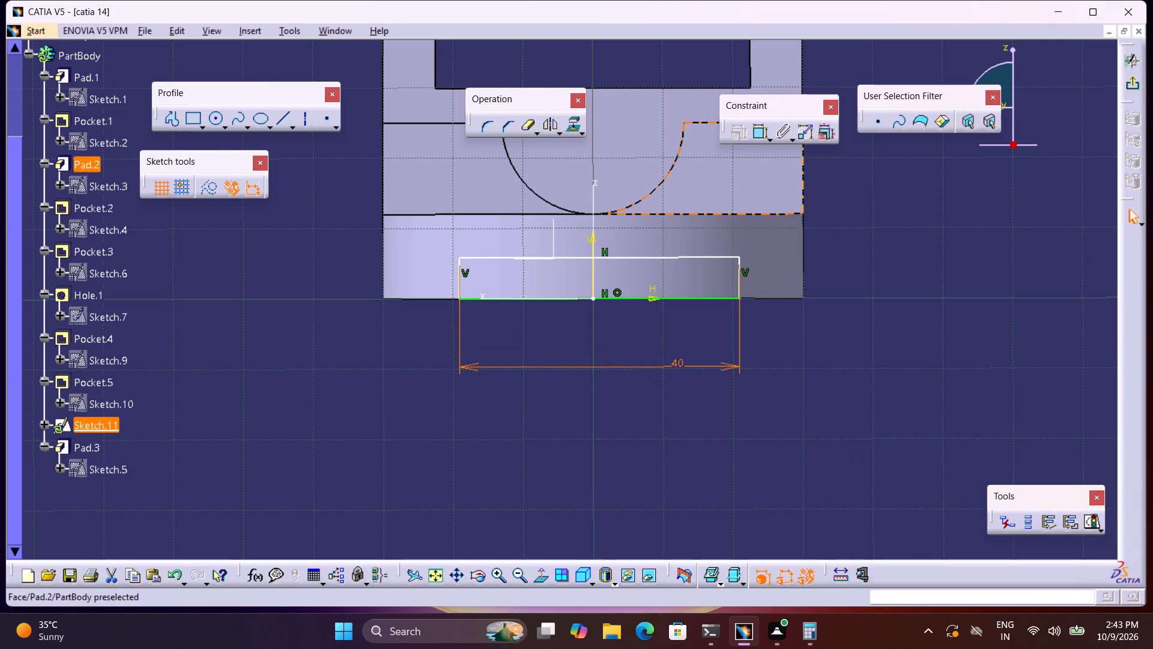
# Dimension the rectangle's height and set it to 6 mm.
pyautogui.click(756, 133)
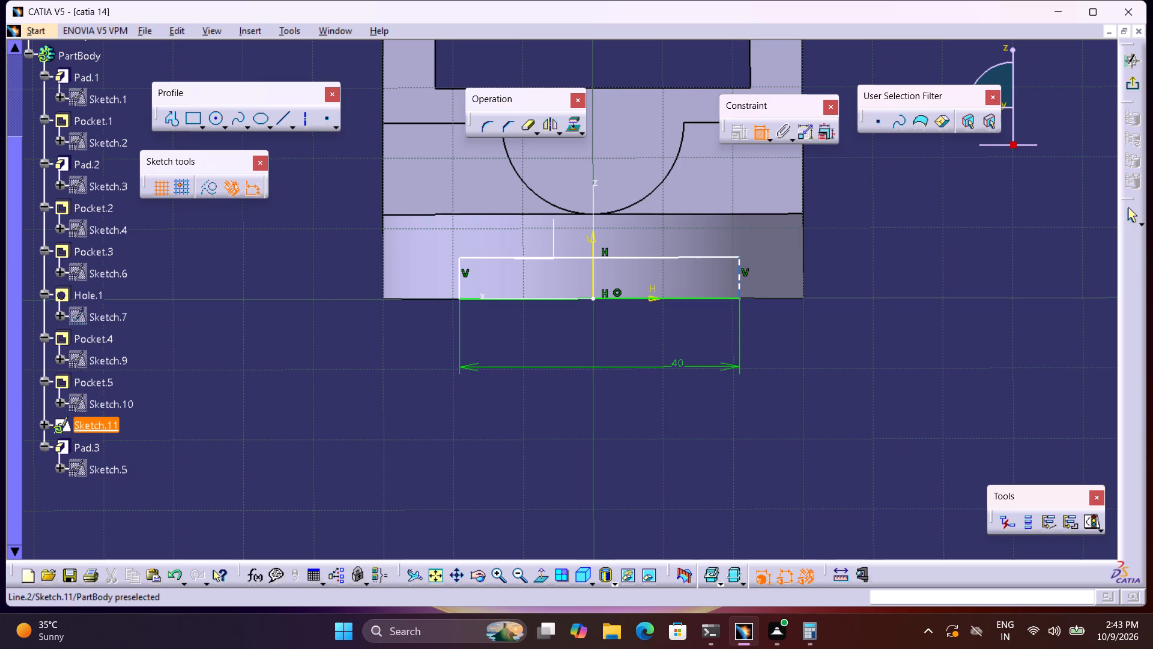
pyautogui.click(739, 266)
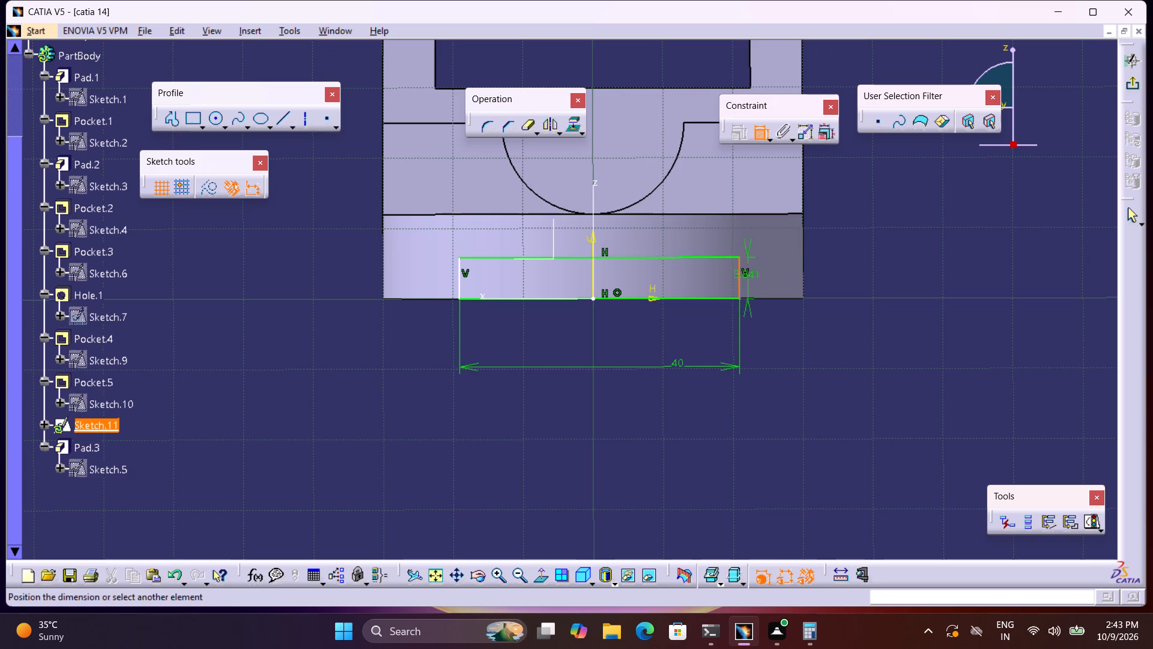
pyautogui.click(872, 265)
pyautogui.doubleClick(876, 260)
pyautogui.press('6')
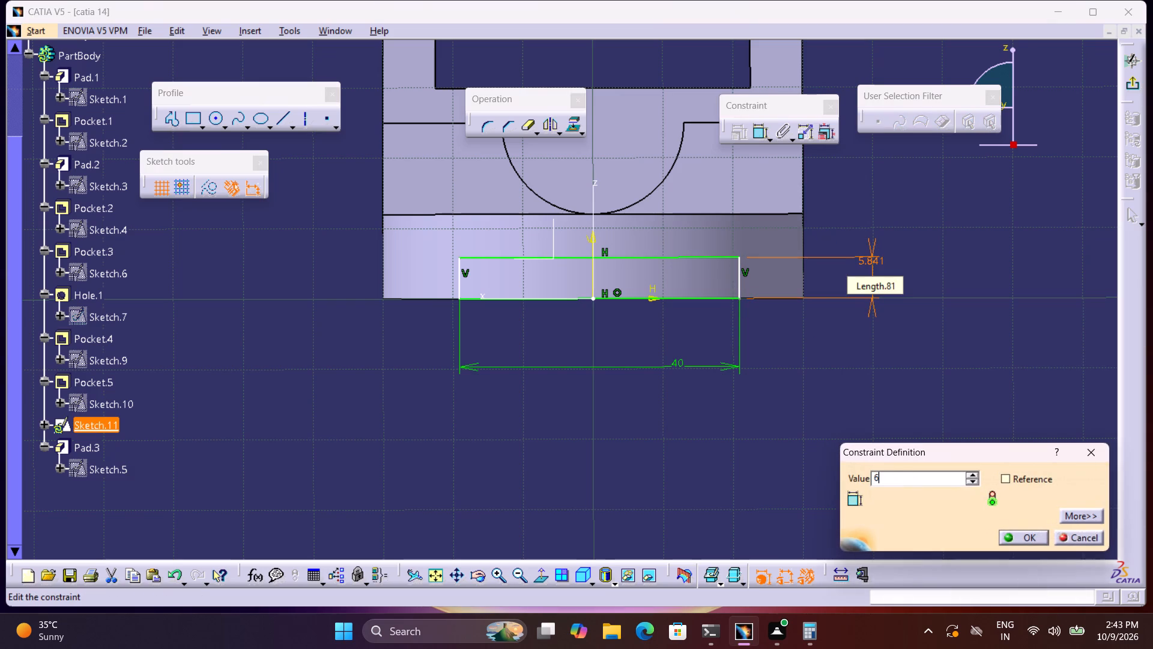
pyautogui.press('Return')
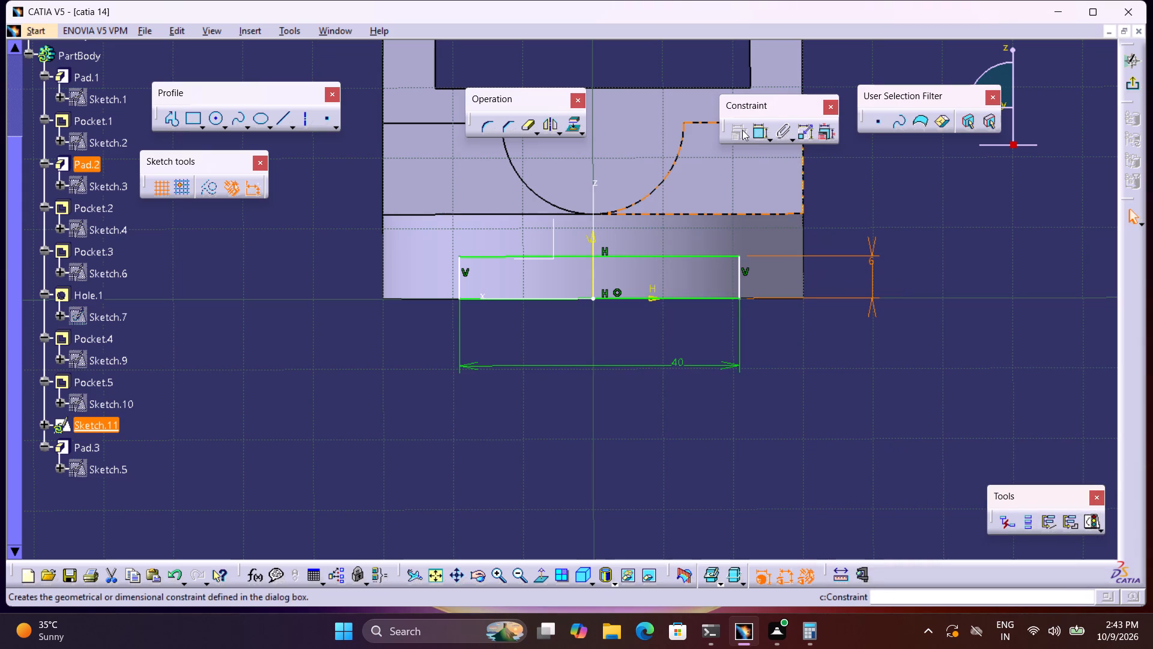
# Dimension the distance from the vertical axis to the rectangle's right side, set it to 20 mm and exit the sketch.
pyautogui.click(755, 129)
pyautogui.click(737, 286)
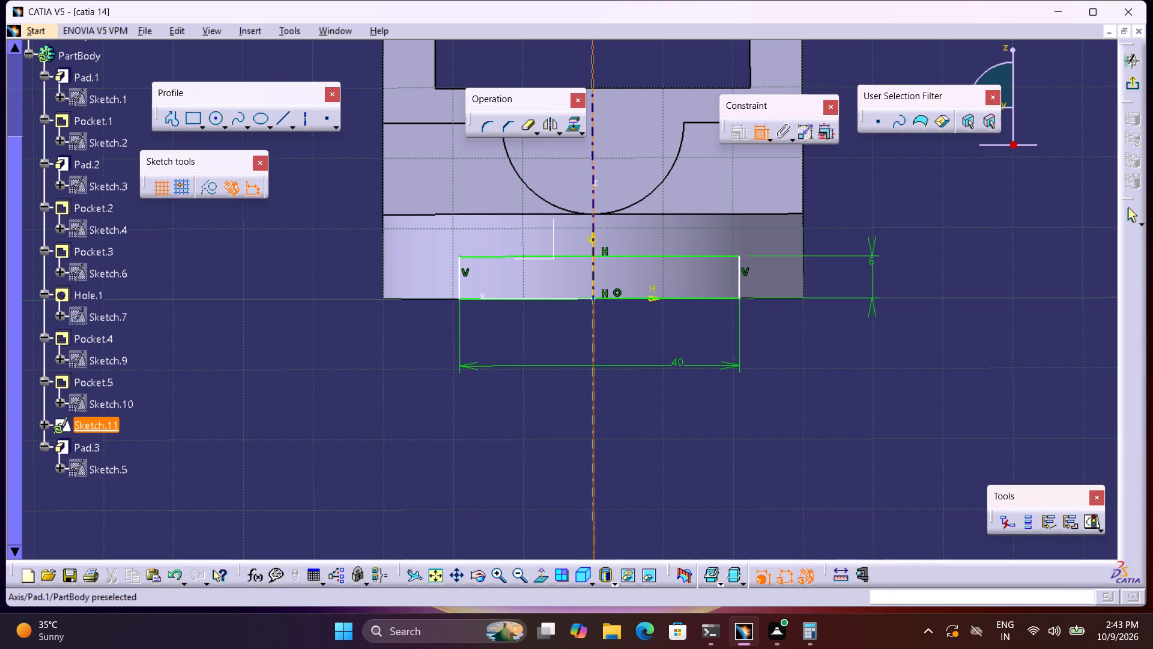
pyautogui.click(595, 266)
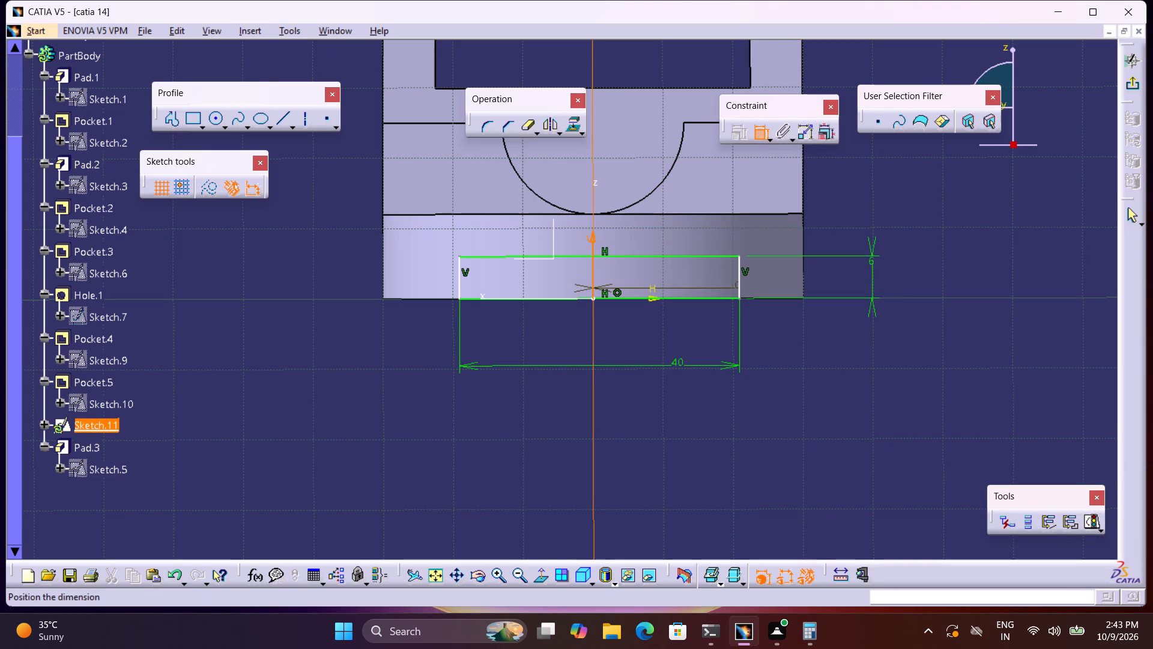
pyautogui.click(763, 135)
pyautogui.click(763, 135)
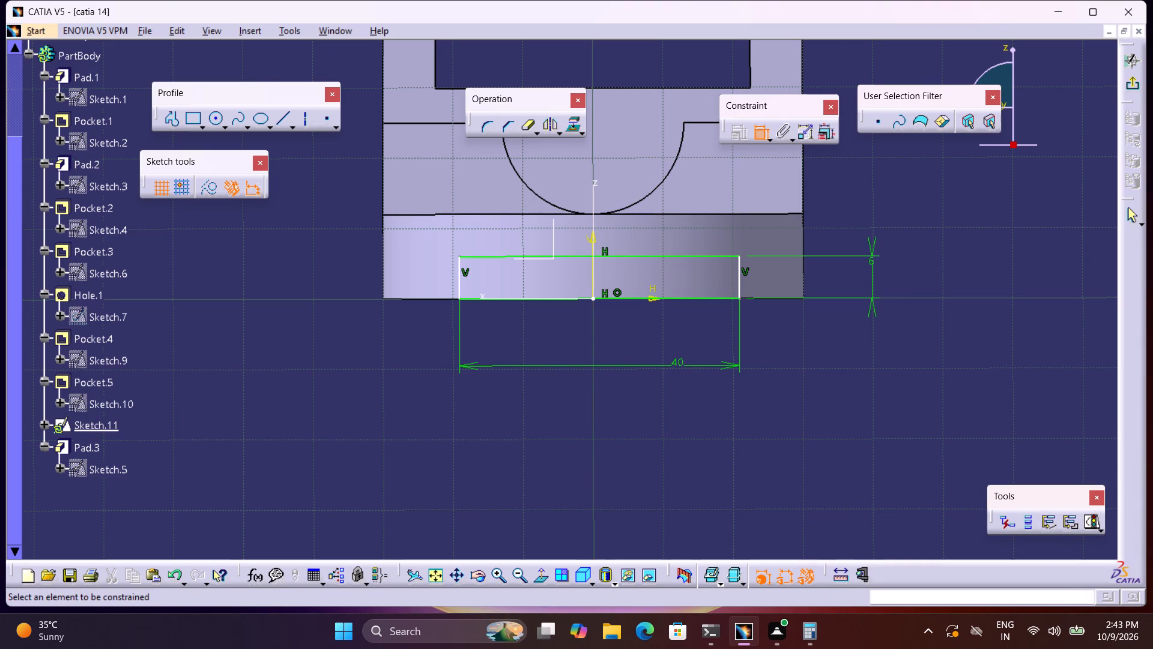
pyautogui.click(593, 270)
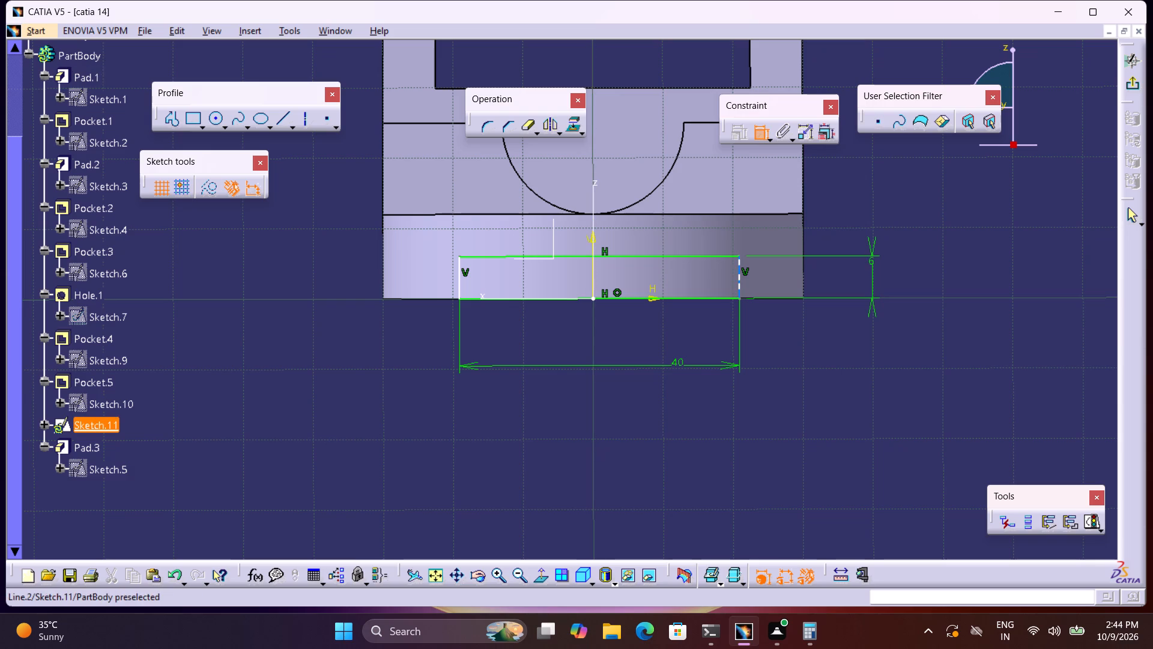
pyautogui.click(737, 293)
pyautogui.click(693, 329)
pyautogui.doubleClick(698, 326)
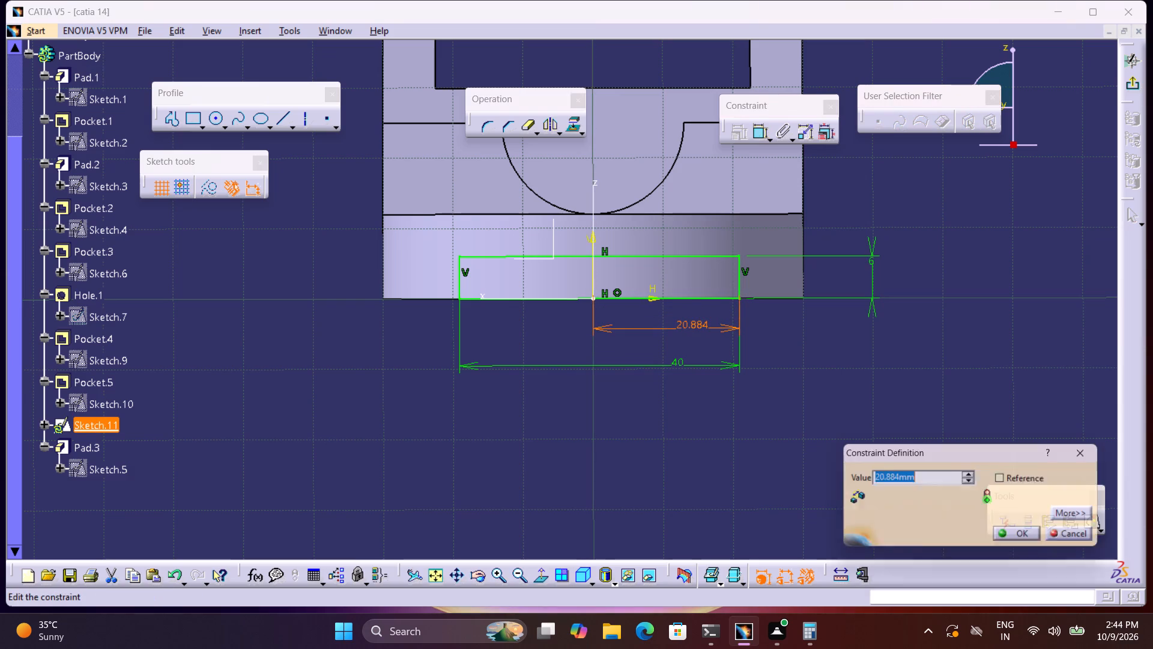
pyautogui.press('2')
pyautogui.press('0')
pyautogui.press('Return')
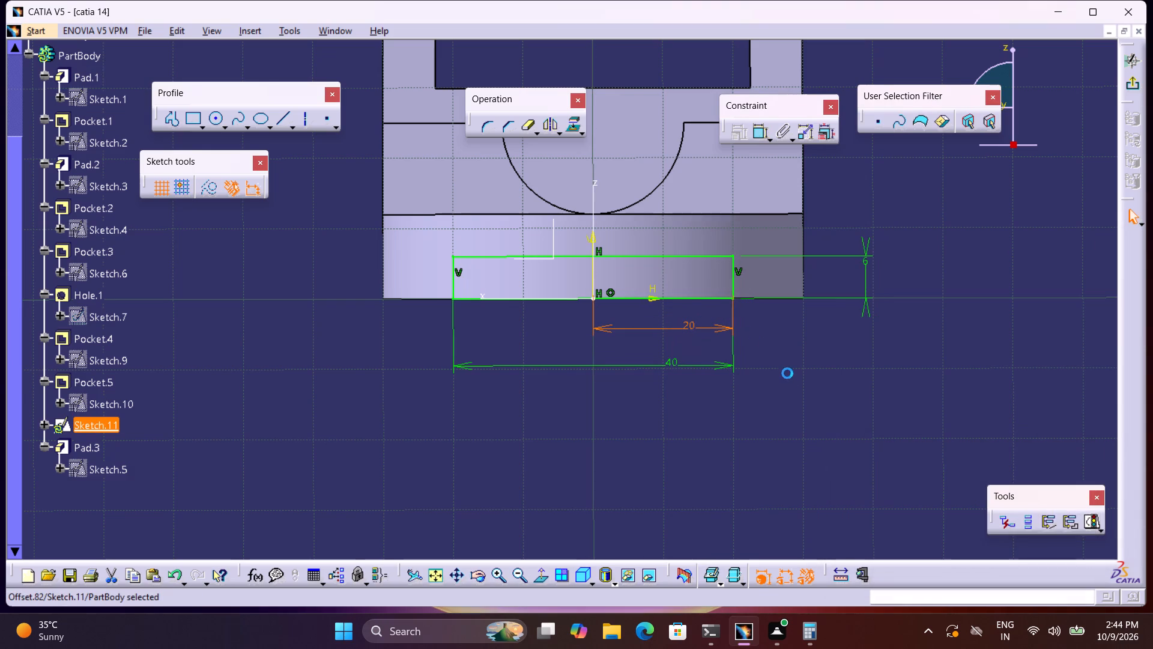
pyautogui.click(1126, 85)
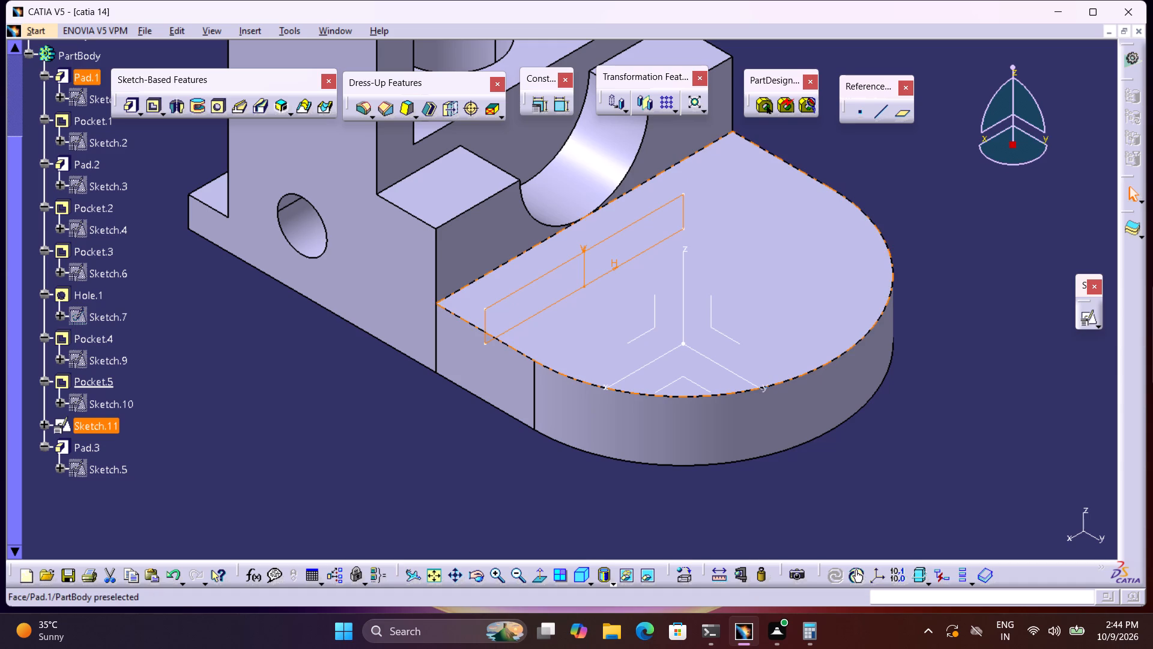
# Delete the rectangle sketch made on the ledge's front face, Sketch.11.
pyautogui.rightClick(98, 431)
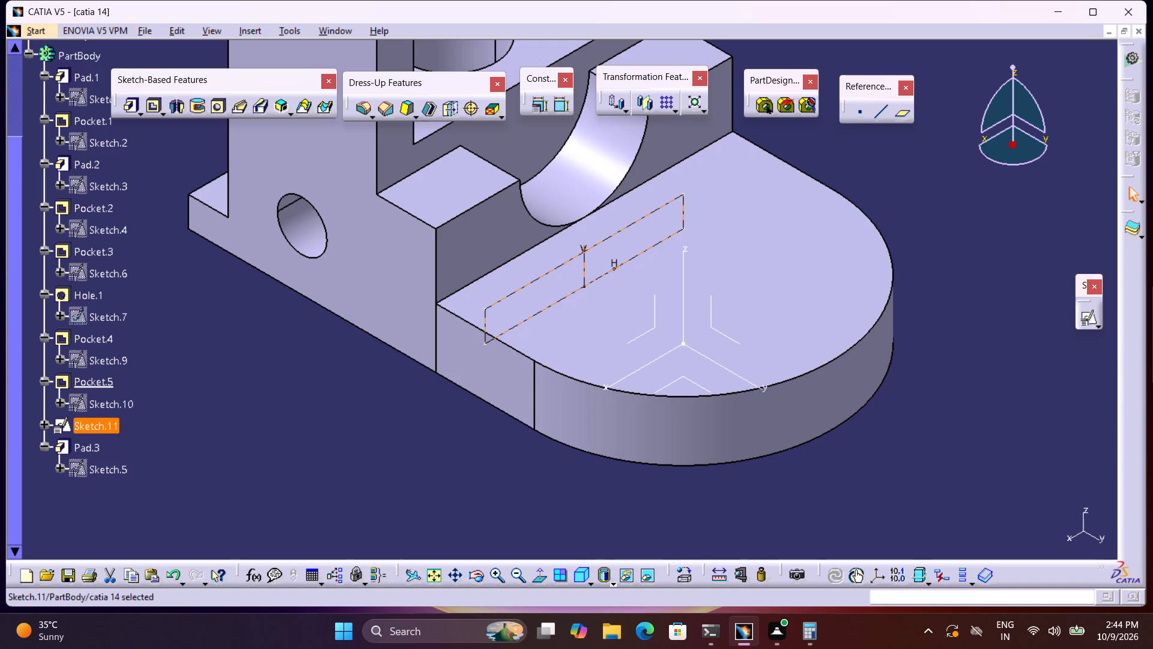
pyautogui.doubleClick(136, 434)
pyautogui.rightClick(101, 426)
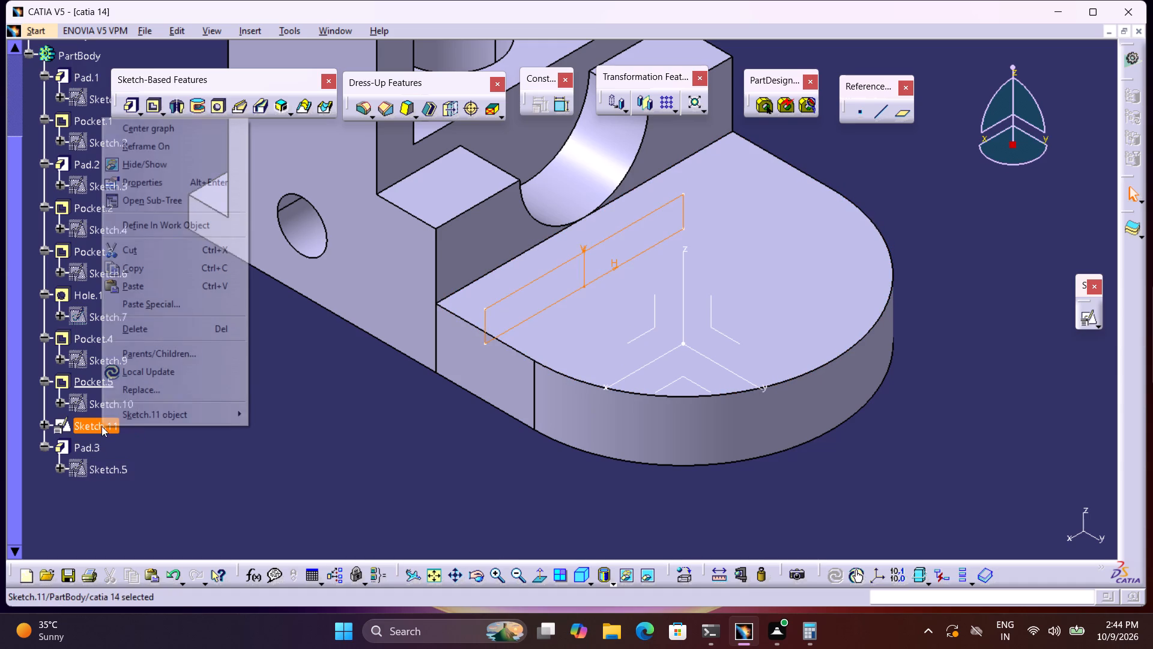
pyautogui.click(206, 320)
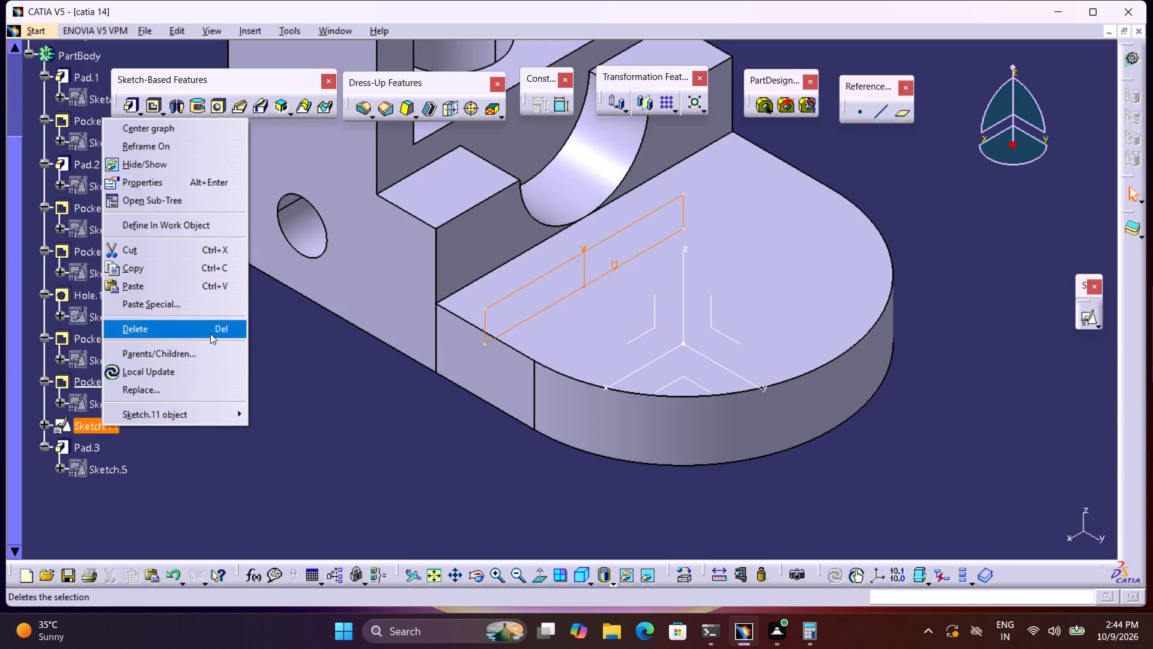
pyautogui.click(210, 334)
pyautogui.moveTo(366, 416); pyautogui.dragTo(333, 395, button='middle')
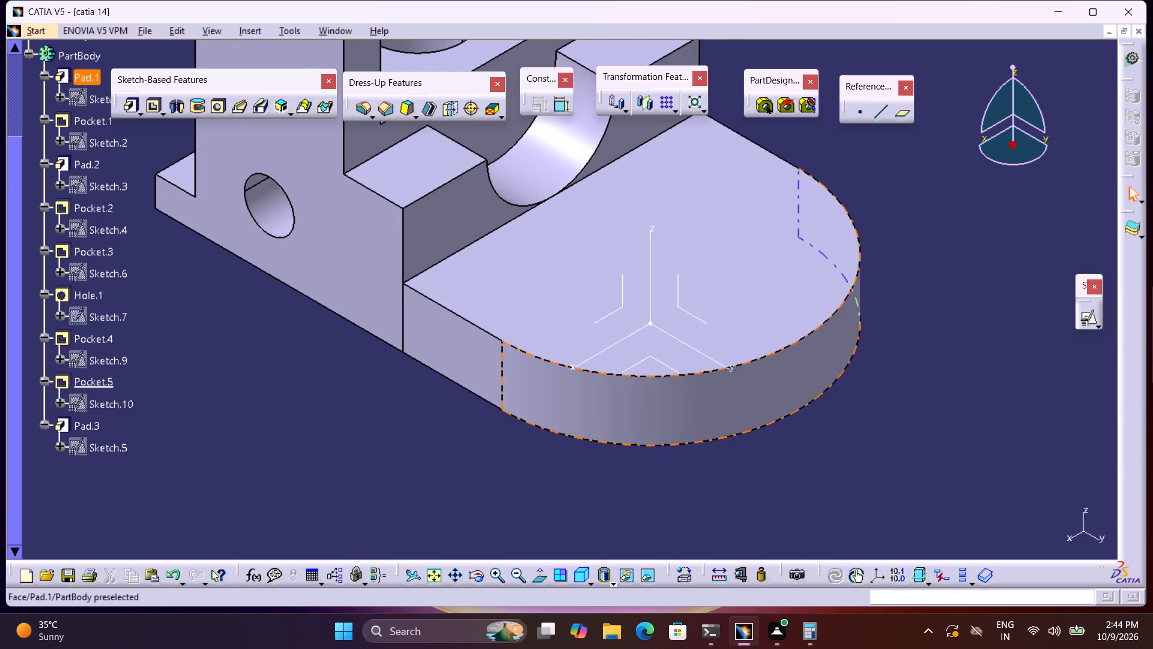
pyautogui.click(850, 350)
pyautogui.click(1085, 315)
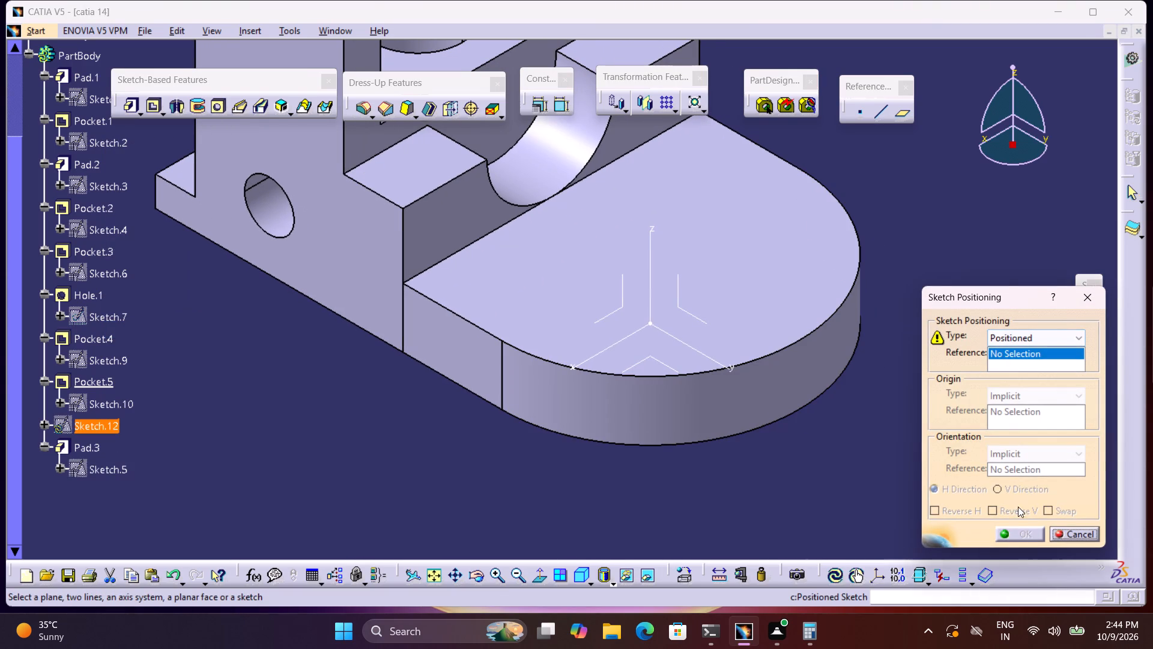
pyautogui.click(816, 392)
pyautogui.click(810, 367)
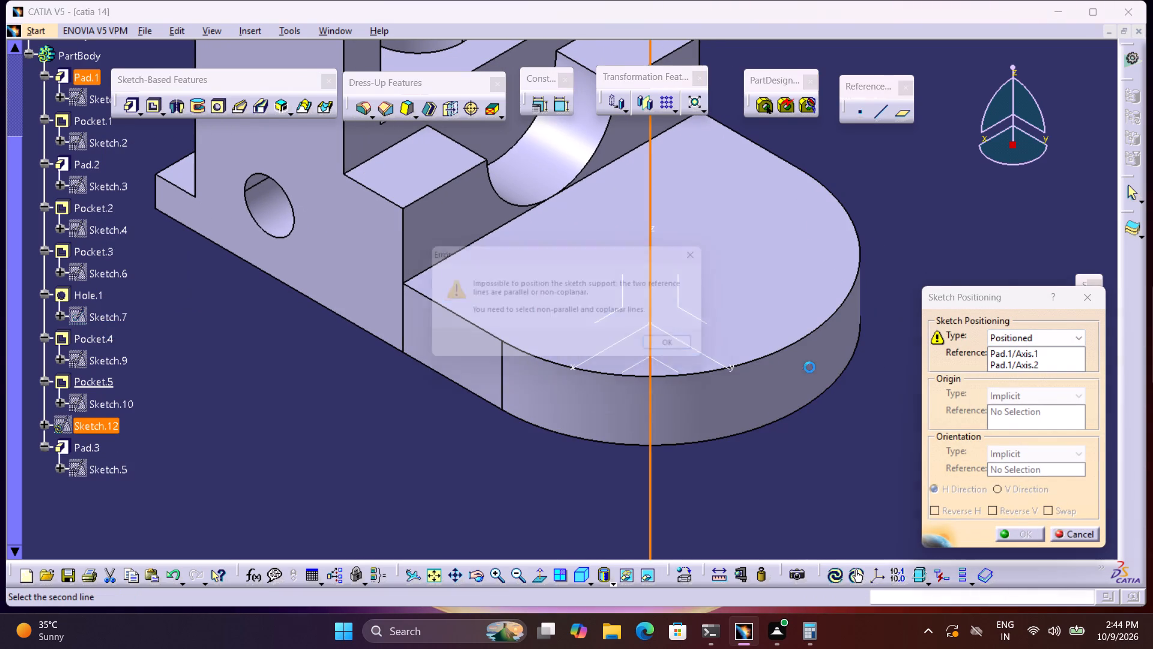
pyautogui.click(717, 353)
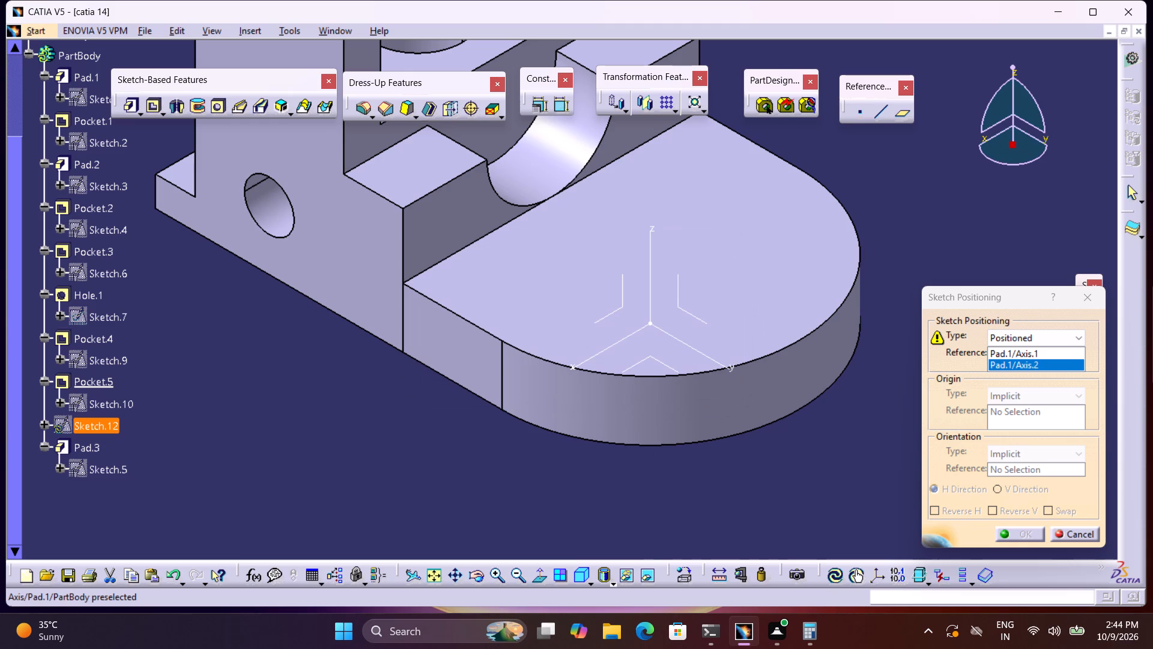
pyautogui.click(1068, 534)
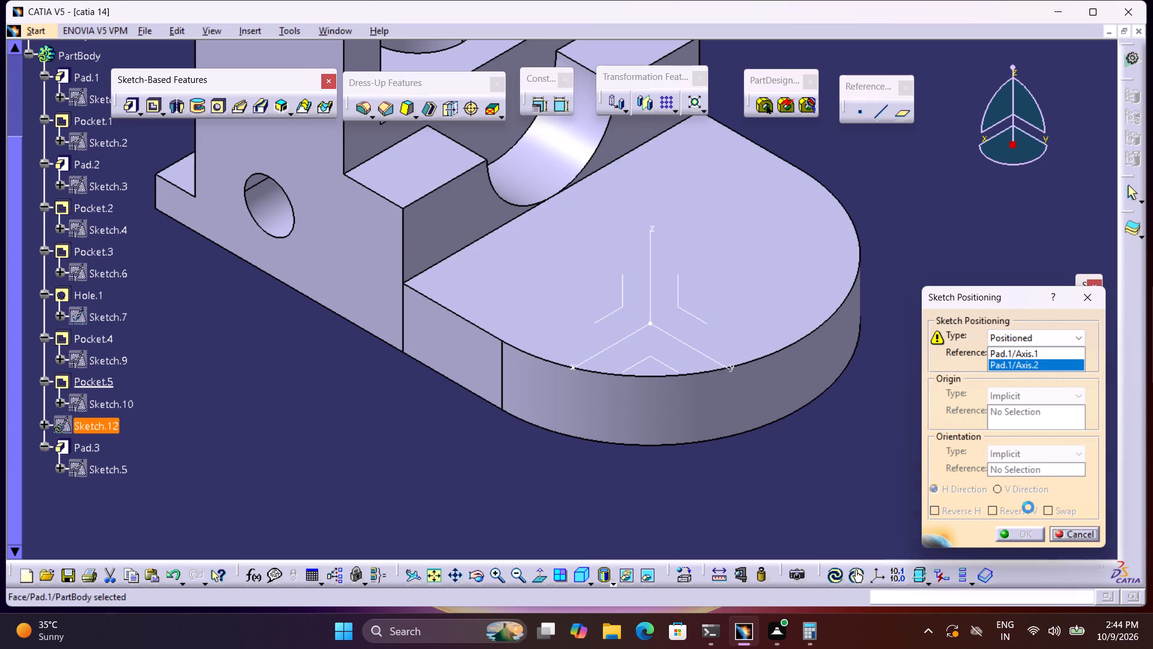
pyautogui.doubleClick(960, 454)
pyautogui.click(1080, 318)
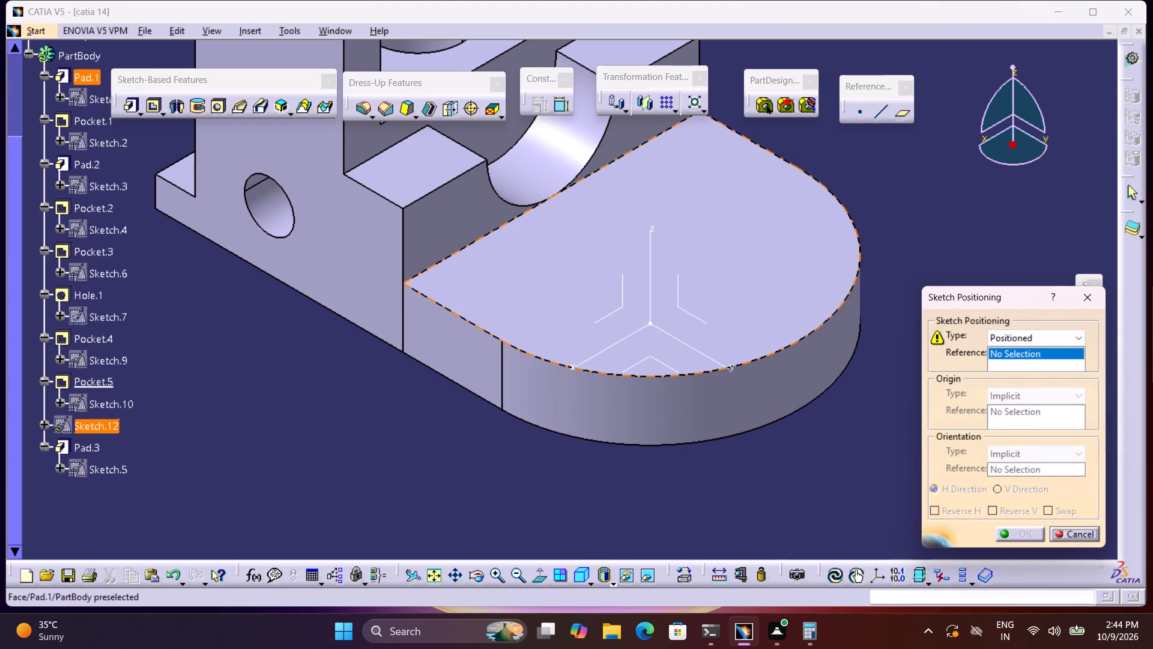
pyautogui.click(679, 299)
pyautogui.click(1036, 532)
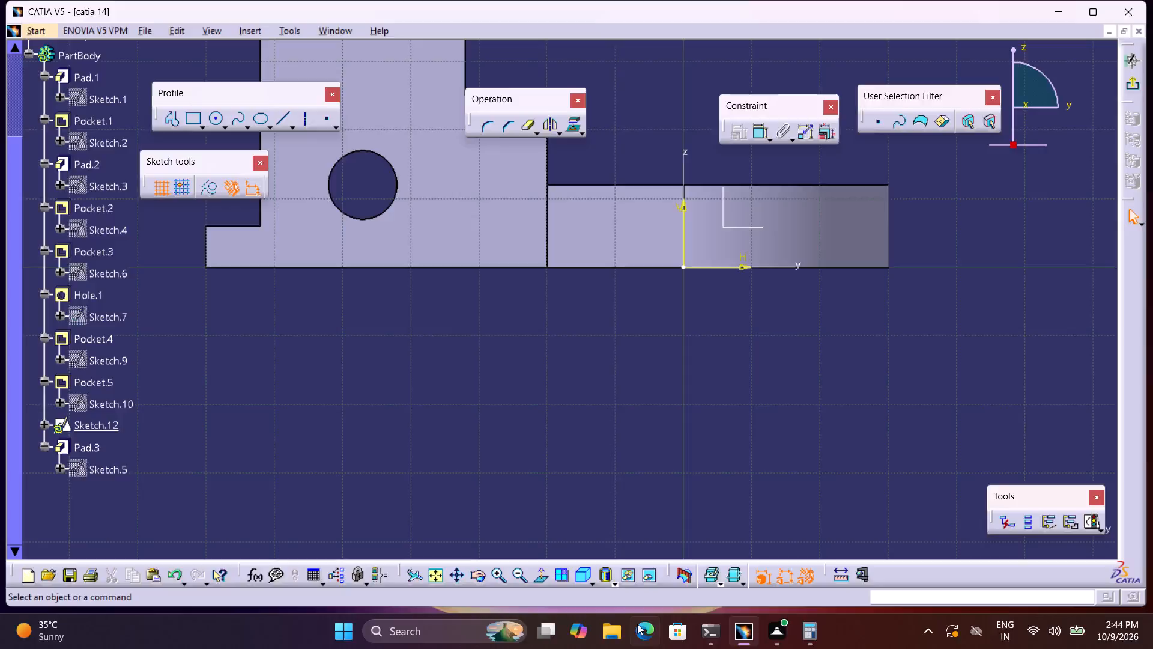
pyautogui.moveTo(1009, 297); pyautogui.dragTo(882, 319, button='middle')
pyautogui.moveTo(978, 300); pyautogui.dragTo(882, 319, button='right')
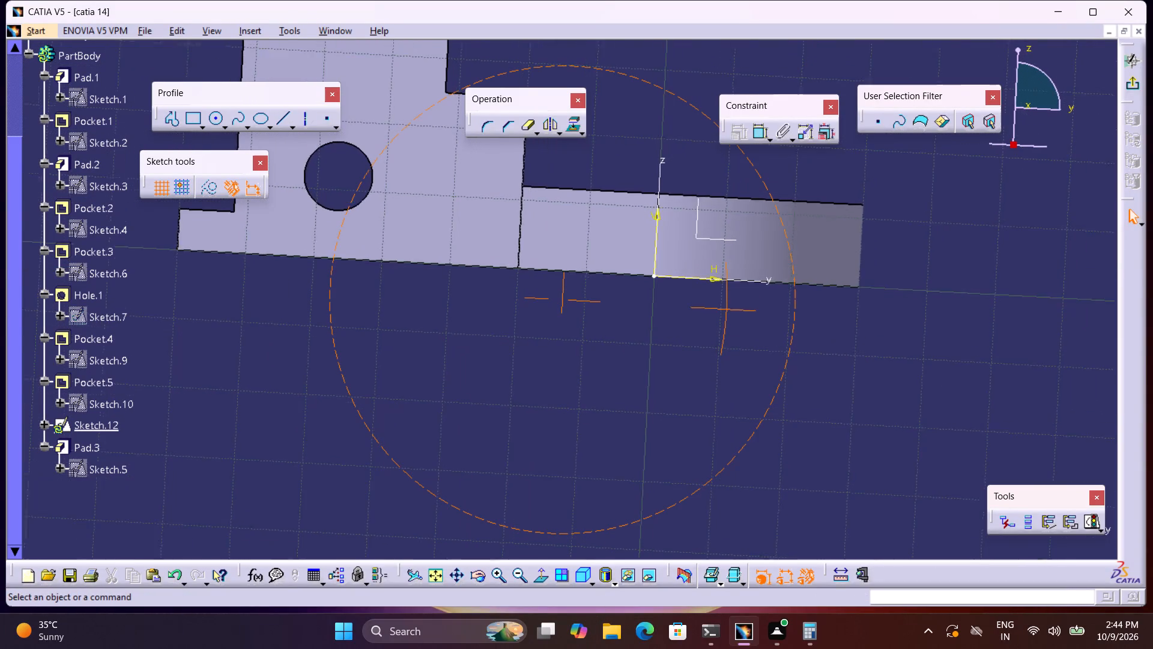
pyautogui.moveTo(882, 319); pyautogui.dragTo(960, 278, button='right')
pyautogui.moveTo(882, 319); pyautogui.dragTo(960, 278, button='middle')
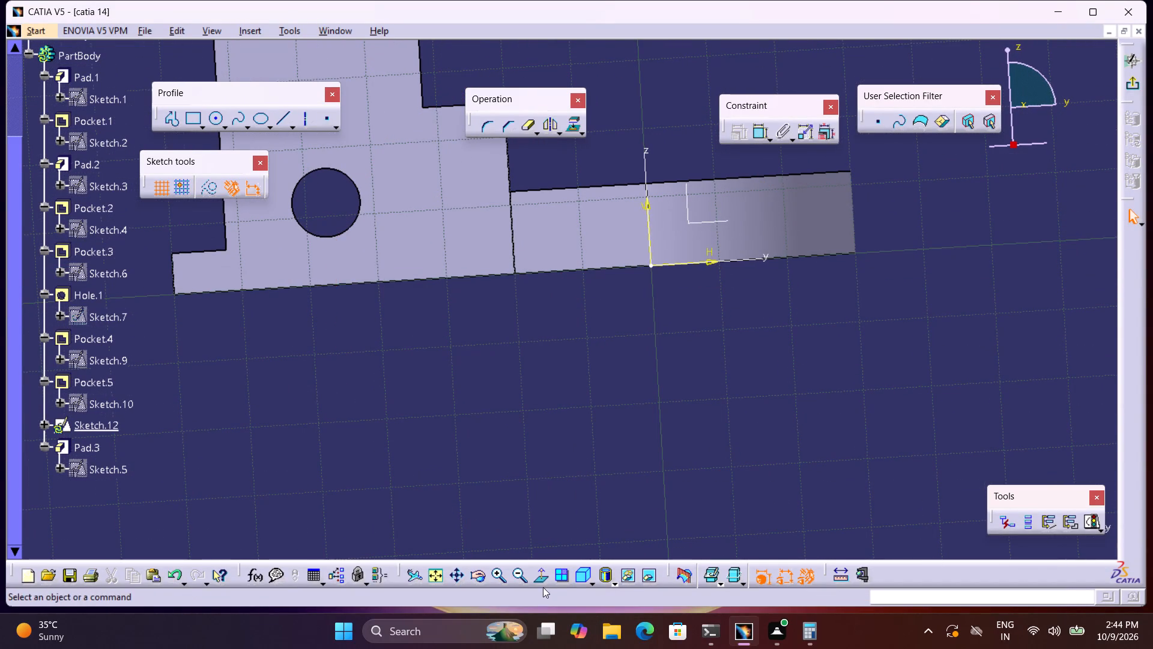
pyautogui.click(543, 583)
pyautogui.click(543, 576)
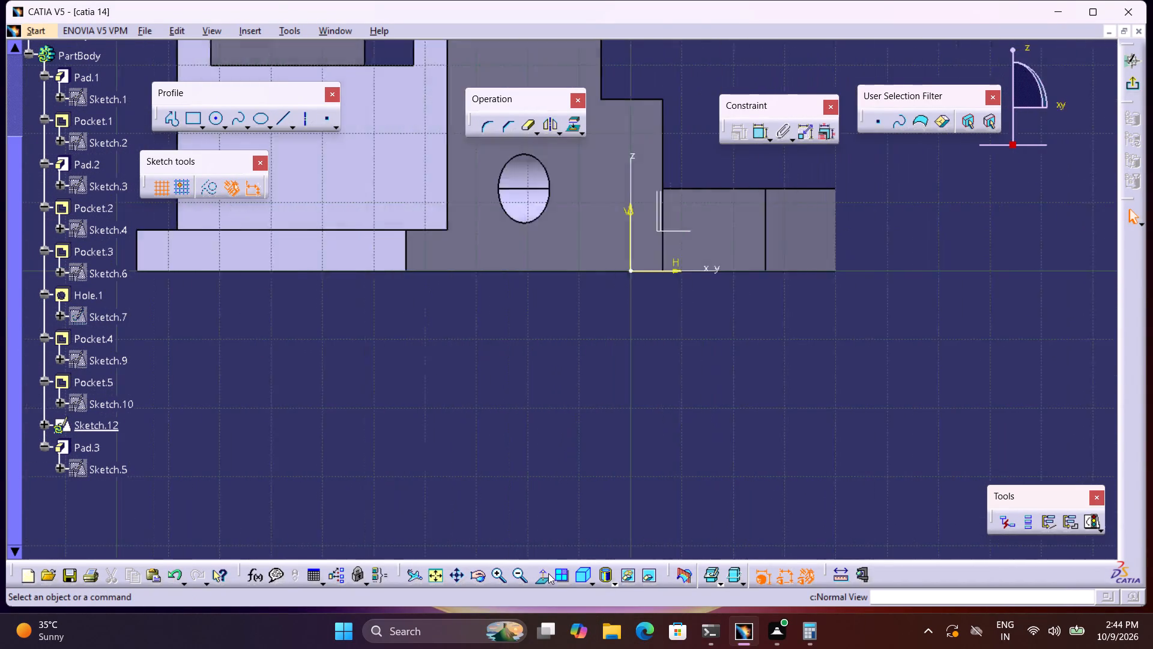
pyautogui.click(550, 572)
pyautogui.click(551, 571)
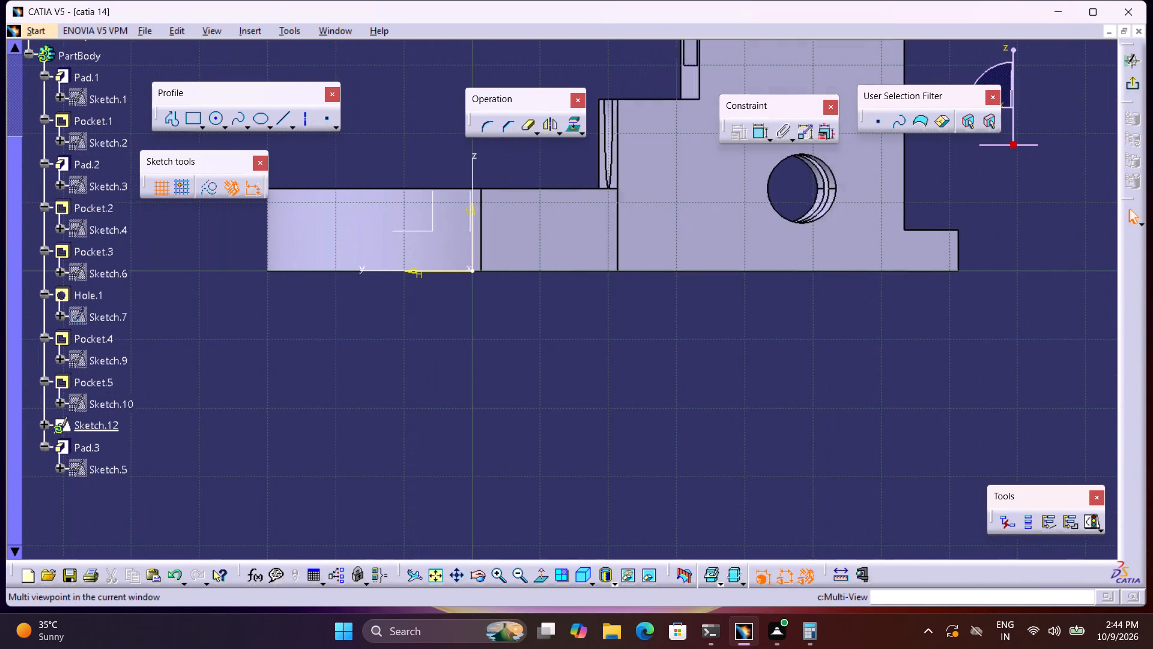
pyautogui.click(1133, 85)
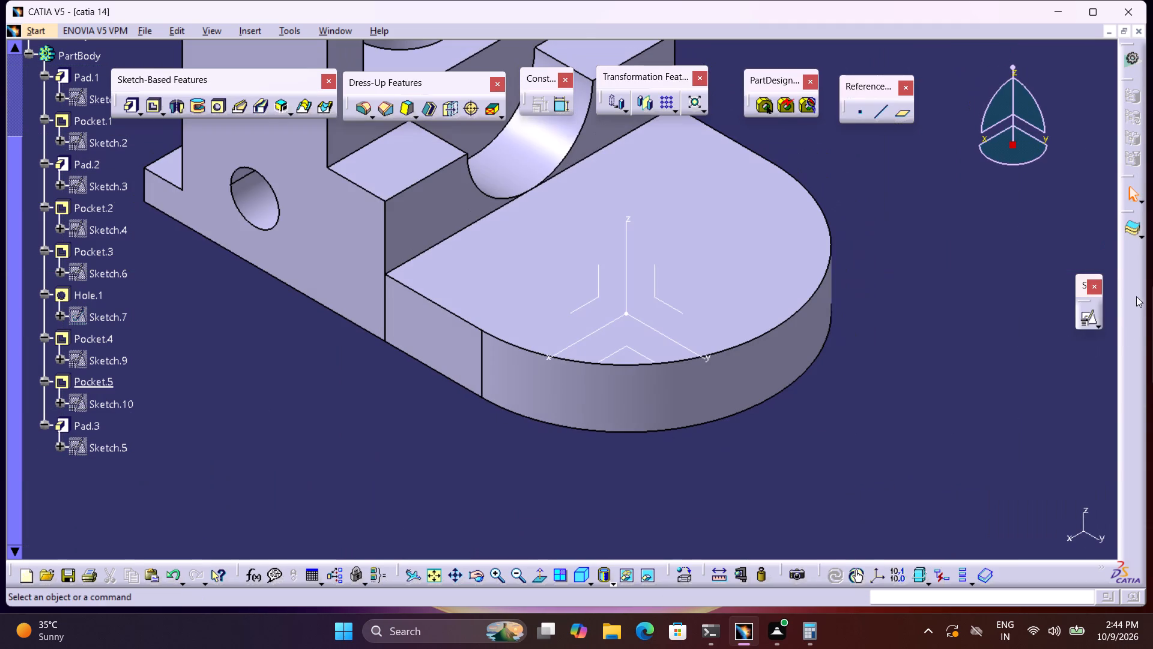
# Start a positioned sketch on the ZX plane with Swap and Reverse H, and draw a rectangle about 38 by 6.3 mm above the plate's bottom edge.
pyautogui.click(1085, 317)
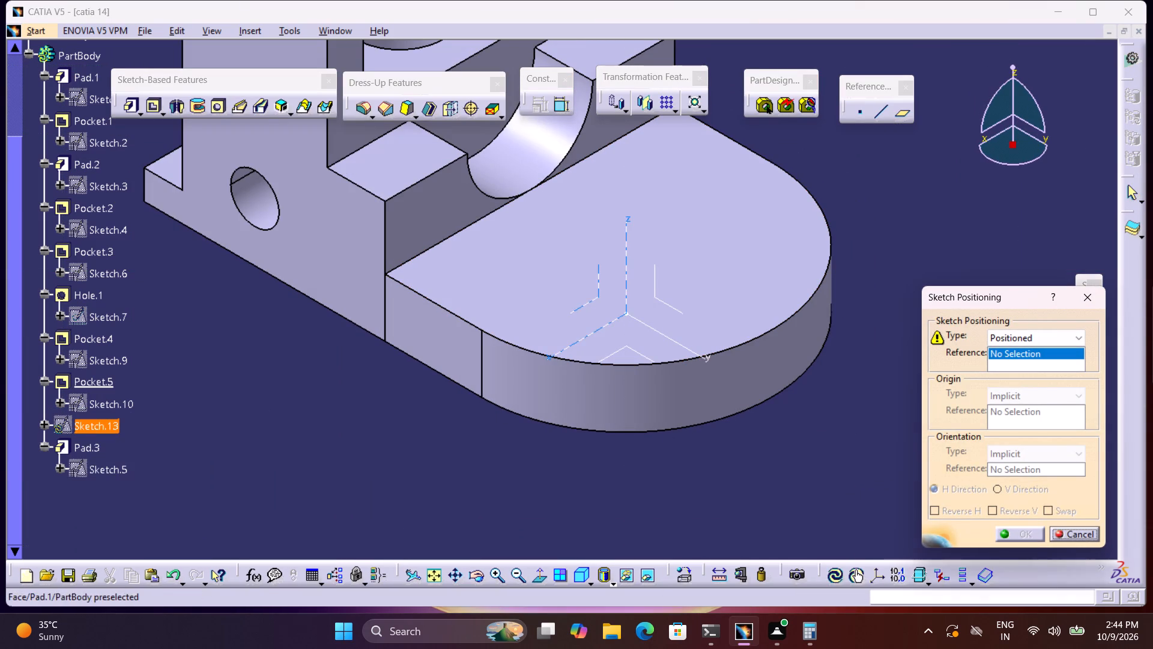
pyautogui.click(597, 298)
pyautogui.click(1058, 516)
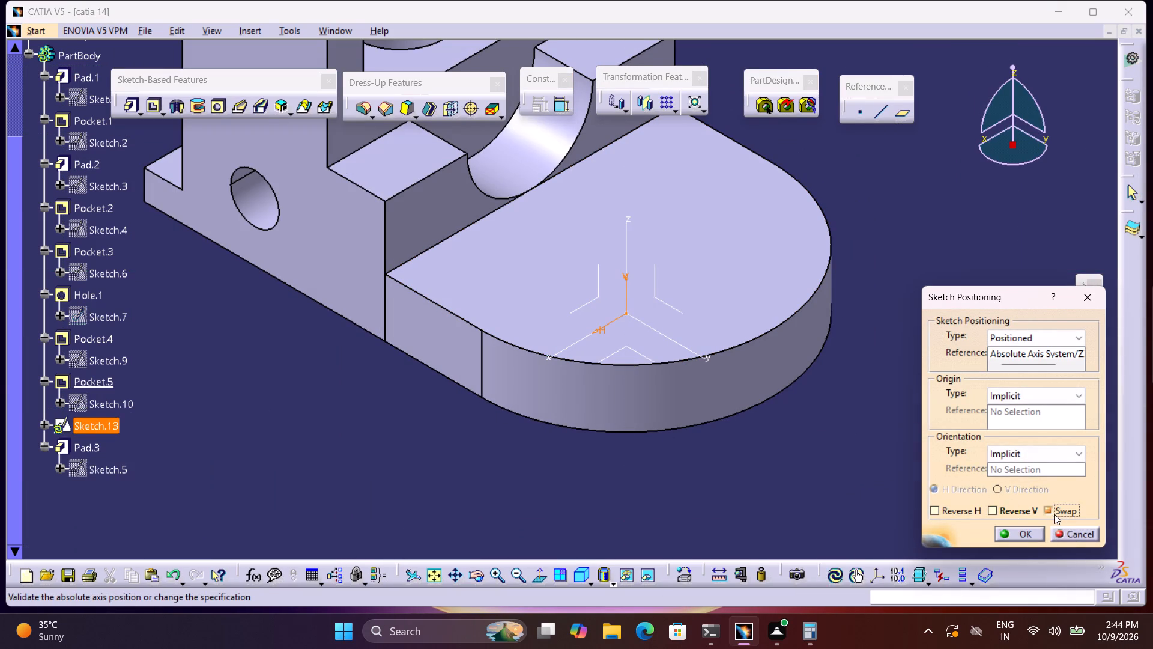
pyautogui.click(981, 509)
pyautogui.click(1012, 533)
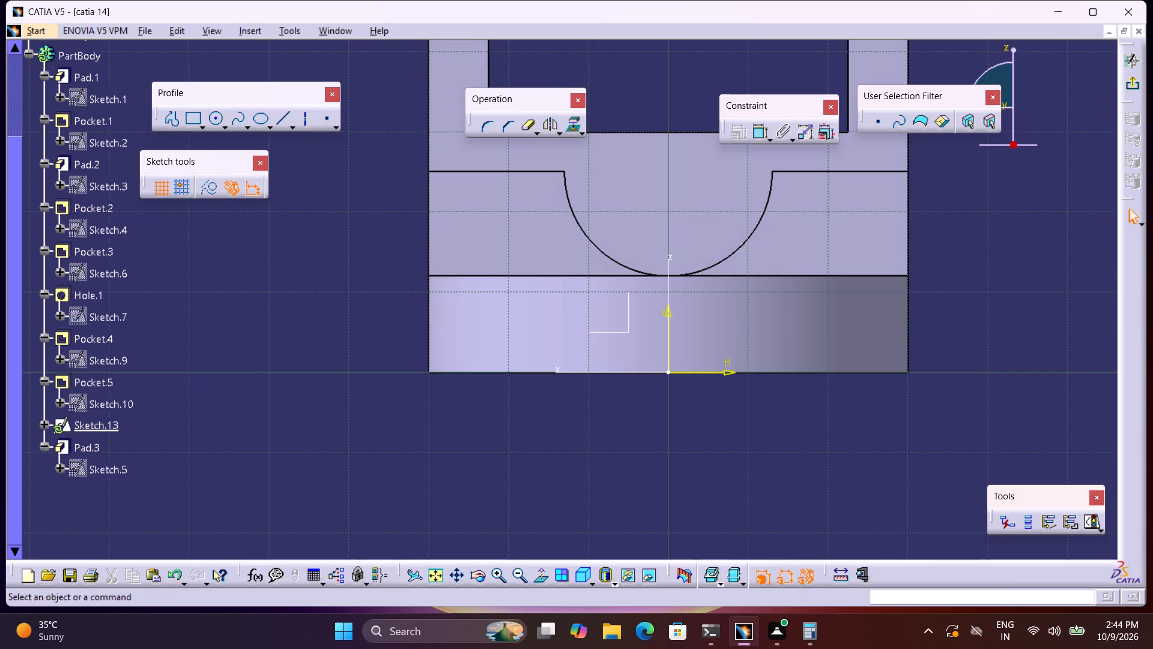
pyautogui.click(187, 117)
pyautogui.click(531, 297)
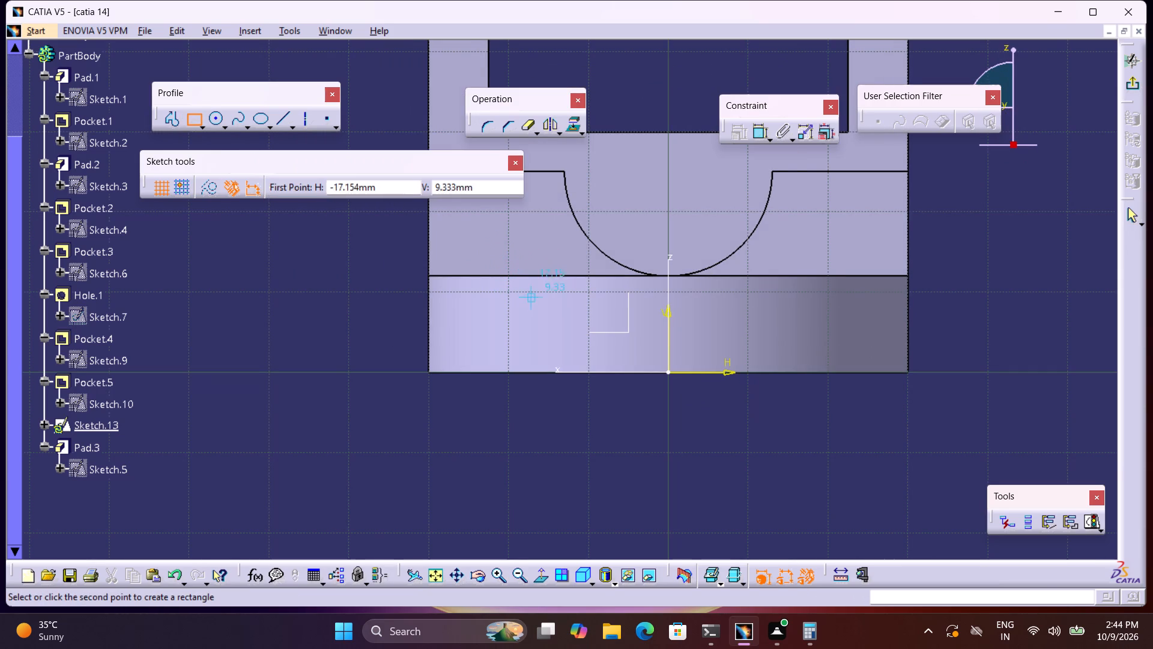
pyautogui.click(833, 349)
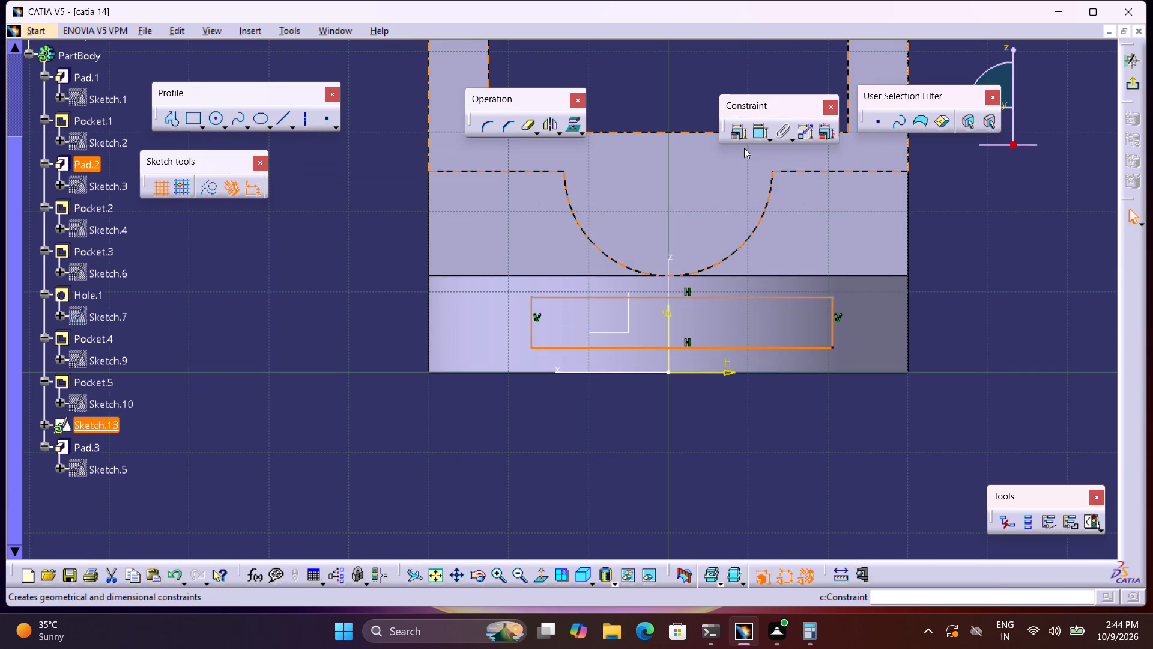
# Dimension the rectangle's height along its right side and set it to 6 mm.
pyautogui.click(757, 135)
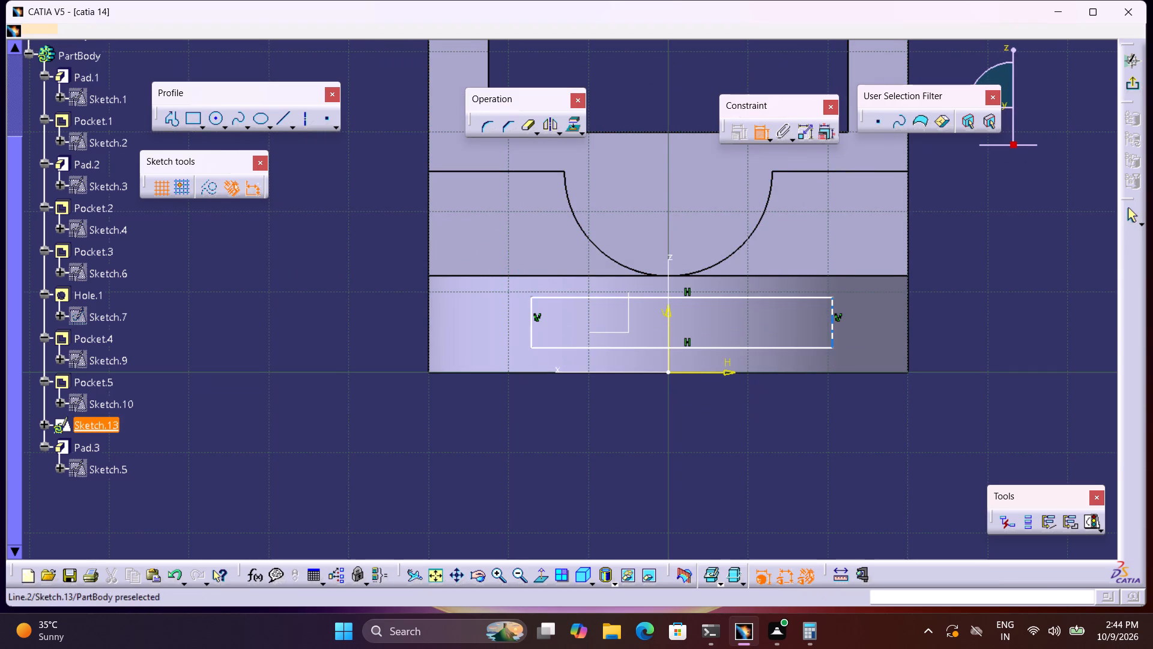
pyautogui.click(834, 318)
pyautogui.click(955, 323)
pyautogui.doubleClick(959, 319)
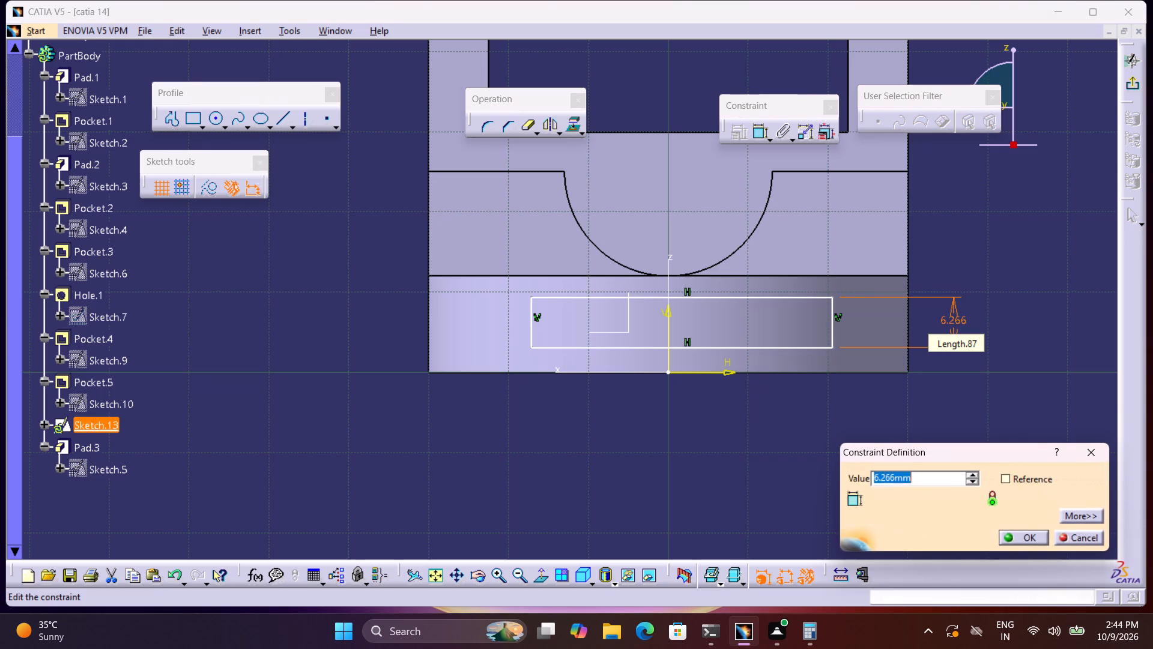
pyautogui.press('6')
pyautogui.press('Return')
# Make the rectangle's lower side coincident with the plate's bottom edge.
pyautogui.doubleClick(761, 131)
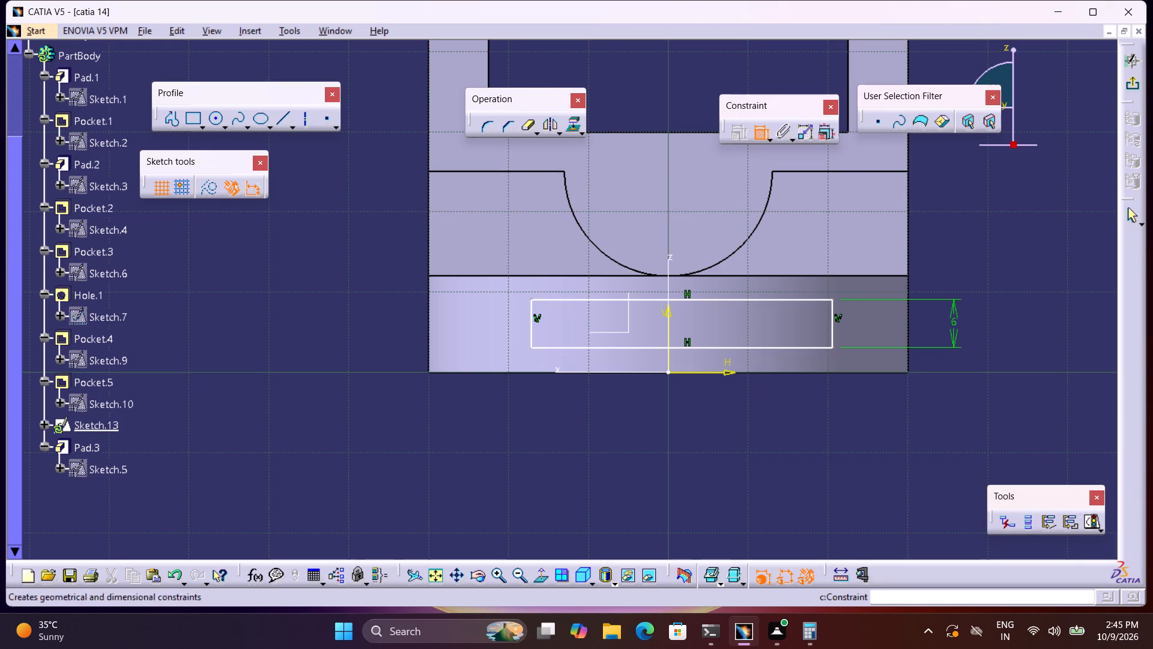
pyautogui.click(737, 346)
pyautogui.click(747, 373)
pyautogui.rightClick(748, 387)
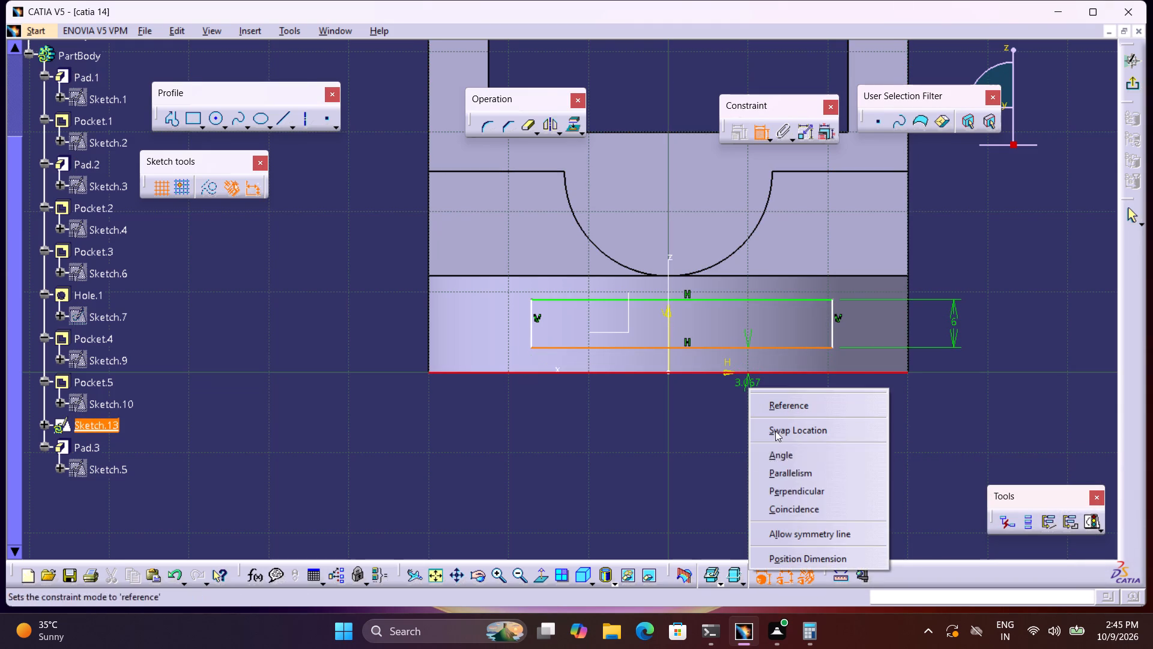
pyautogui.click(807, 511)
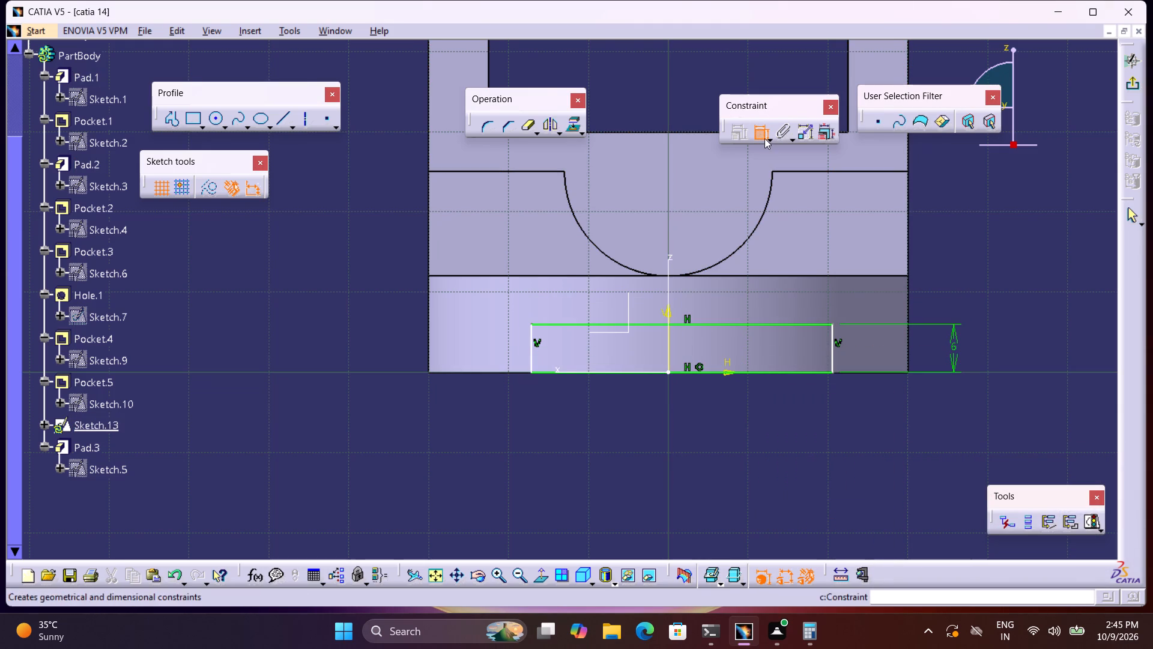
# Dimension the distance from the vertical axis to the rectangle's side on the positive H side and set it to 20 mm.
pyautogui.click(835, 352)
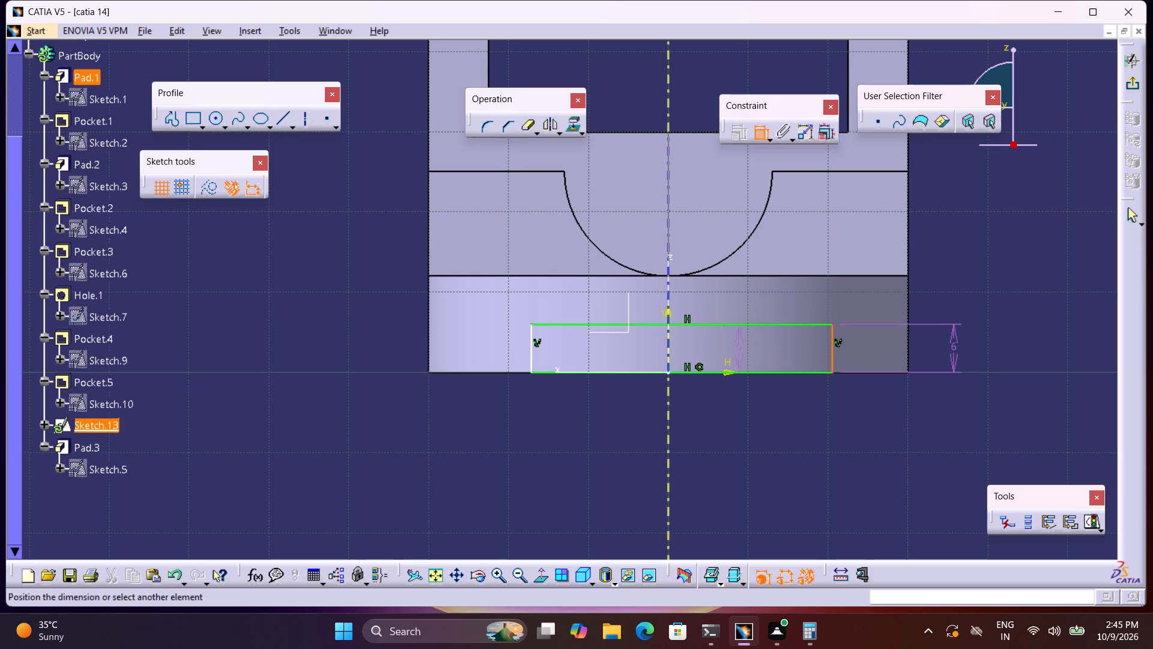
pyautogui.click(668, 339)
pyautogui.click(770, 457)
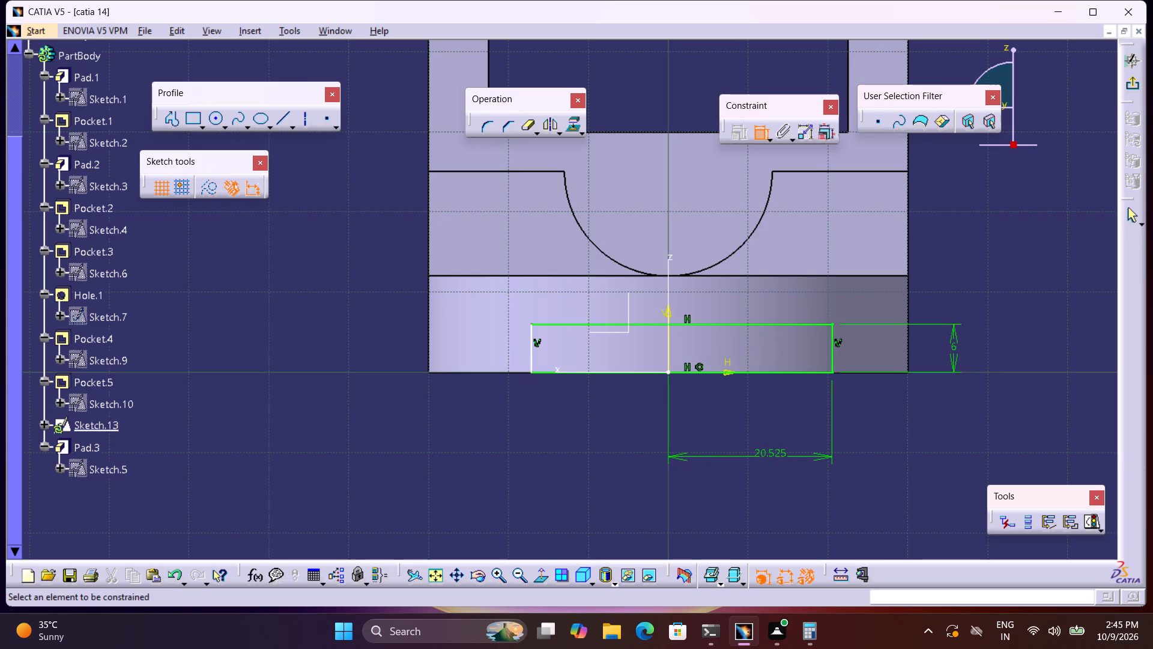
pyautogui.doubleClick(770, 457)
pyautogui.press('3')
pyautogui.press('BackSpace')
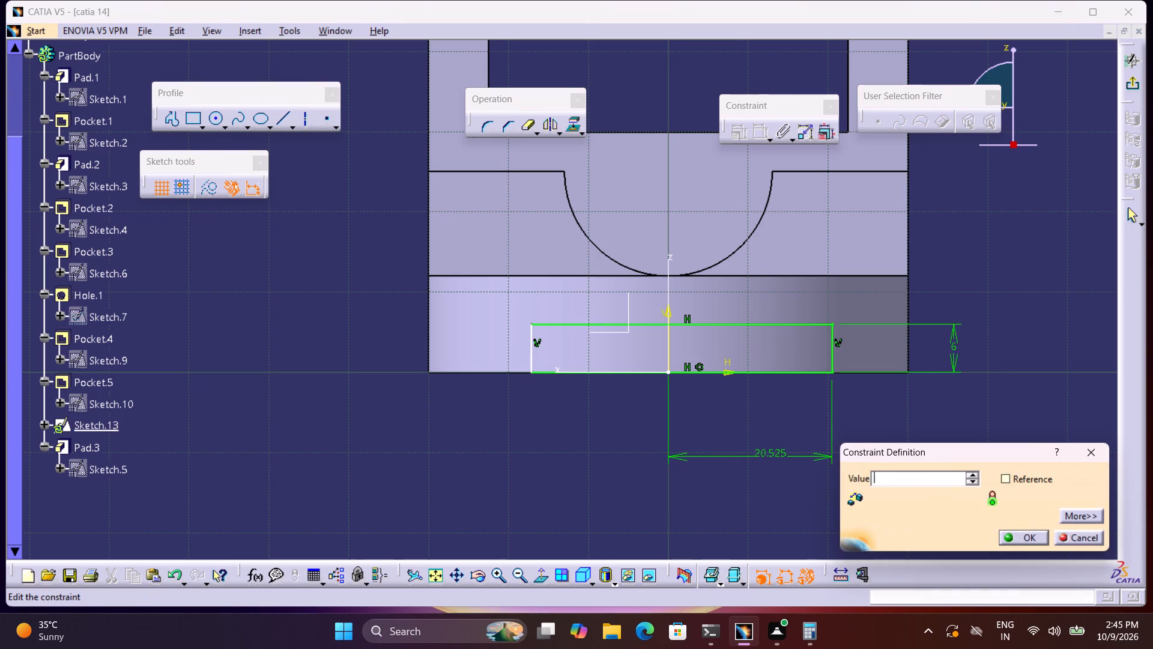
pyautogui.write('20')
pyautogui.press('Return')
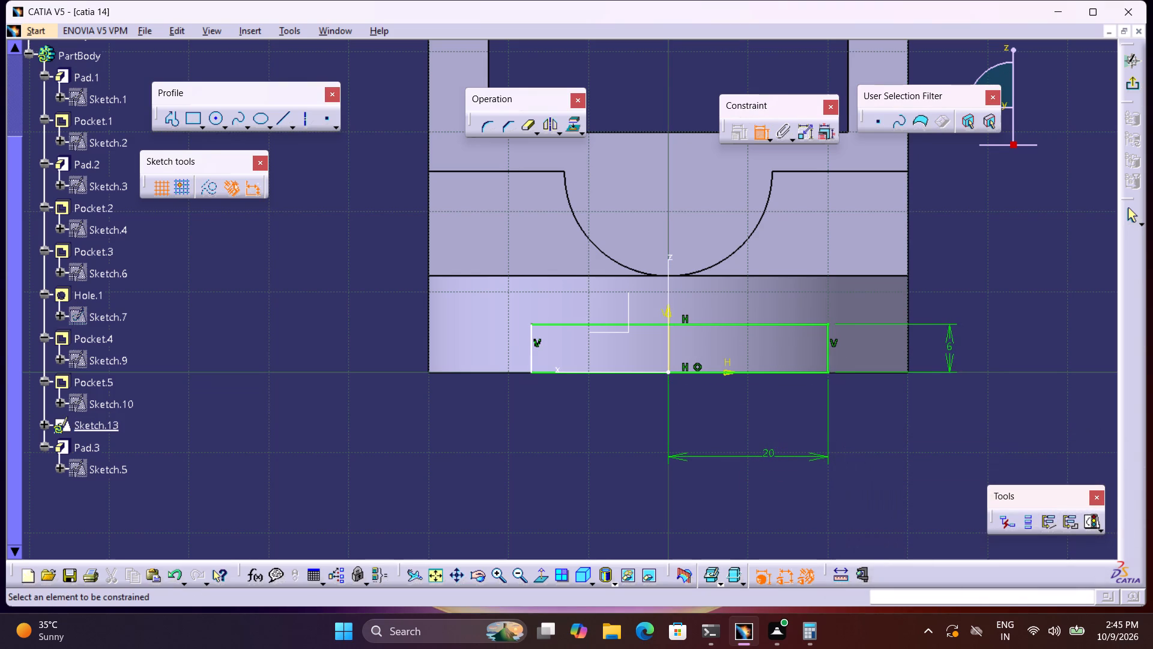
# Exit the sketch and cut the rectangle as an Up to last pocket, with its direction reversed towards the plate's rounded end.
pyautogui.click(1136, 88)
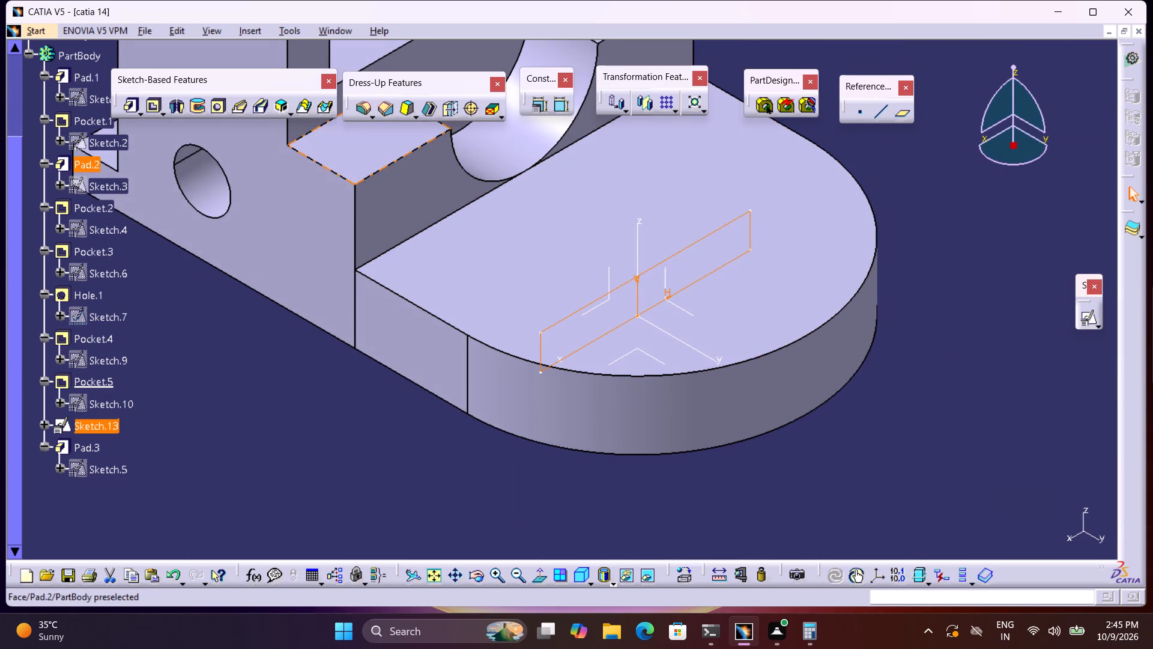
pyautogui.click(150, 110)
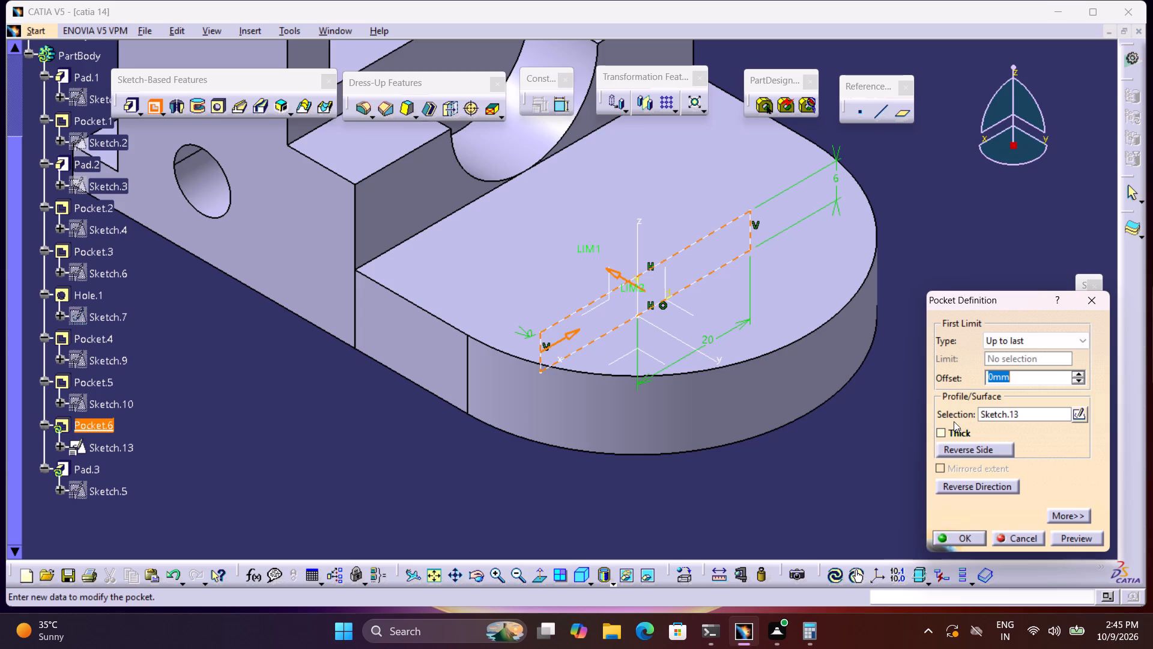
pyautogui.click(976, 481)
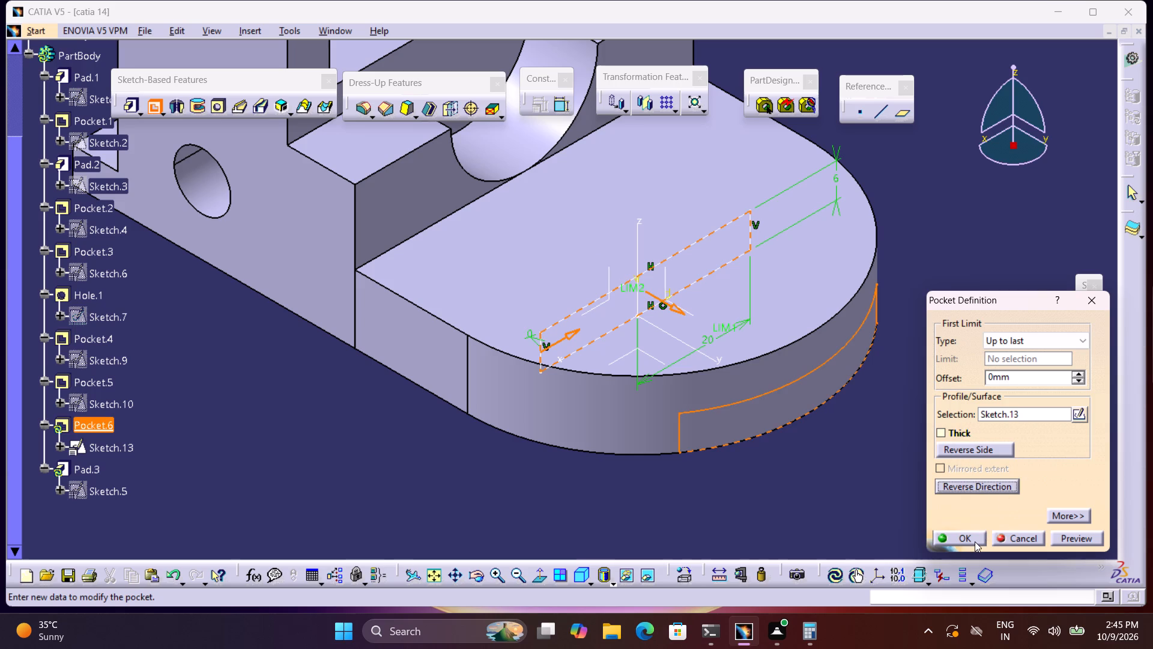
pyautogui.click(975, 540)
pyautogui.click(979, 483)
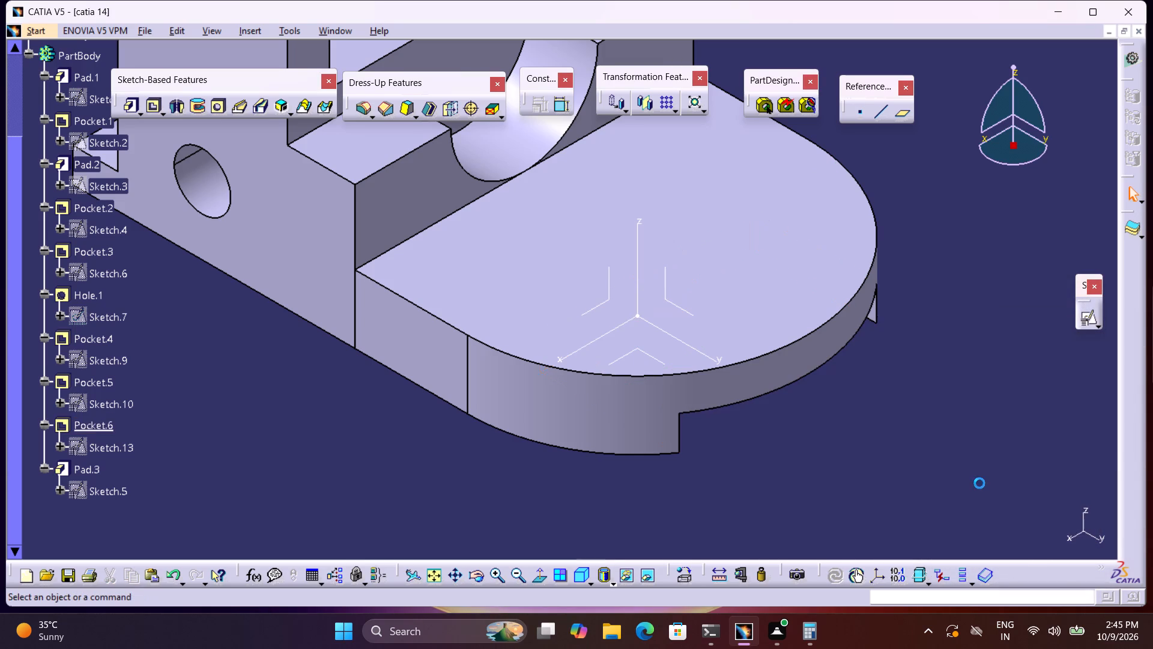
# Reopen the definition of the pocket cut into the underside of the plate's rounded end.
pyautogui.moveTo(970, 381); pyautogui.dragTo(969, 444, button='middle')
pyautogui.rightClick(952, 367)
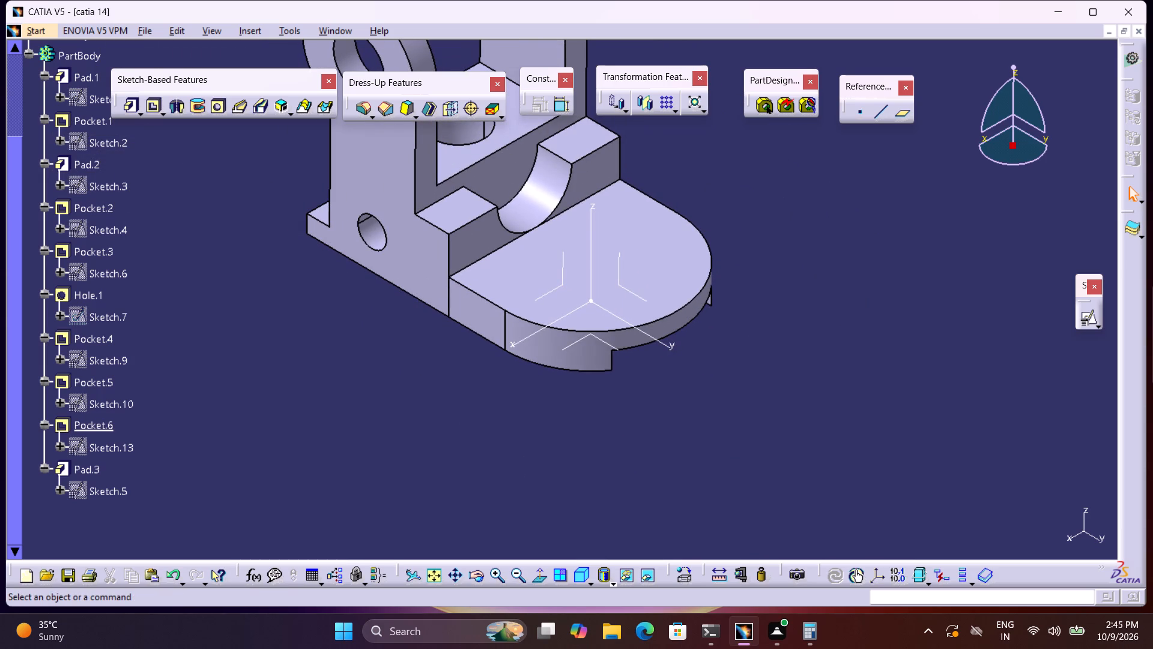
pyautogui.moveTo(861, 340); pyautogui.dragTo(876, 368, button='middle')
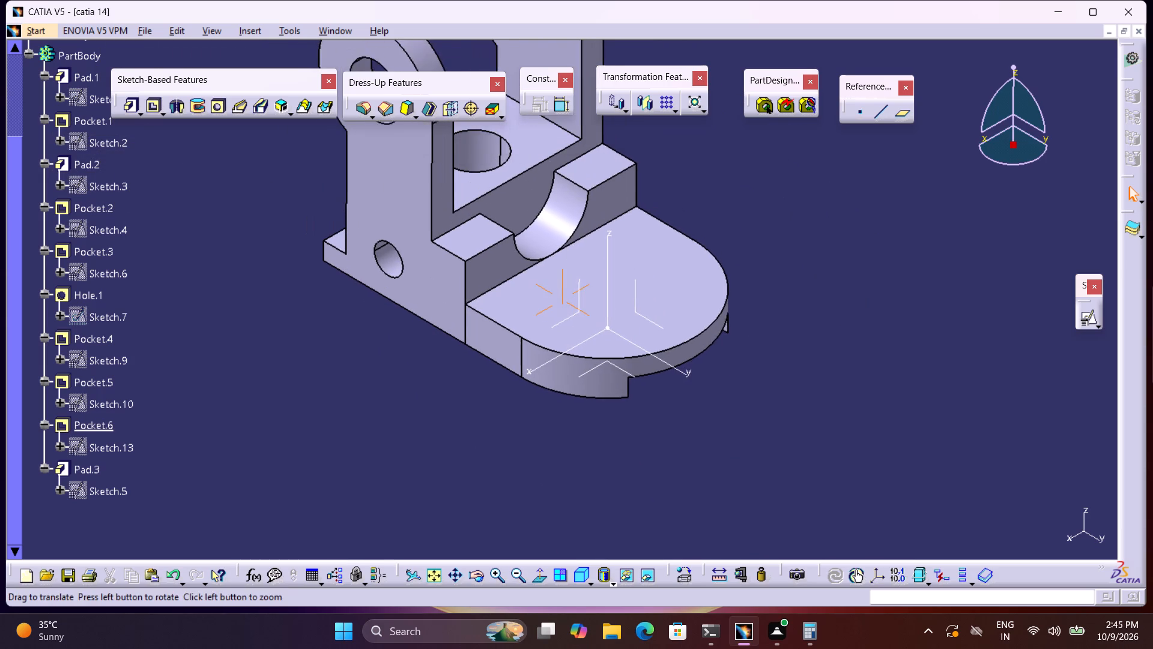
pyautogui.moveTo(876, 368); pyautogui.dragTo(877, 370, button='middle')
pyautogui.rightClick(876, 368)
pyautogui.moveTo(885, 415); pyautogui.dragTo(883, 457, button='middle')
pyautogui.moveTo(860, 410); pyautogui.dragTo(888, 469, button='middle')
pyautogui.rightClick(882, 440)
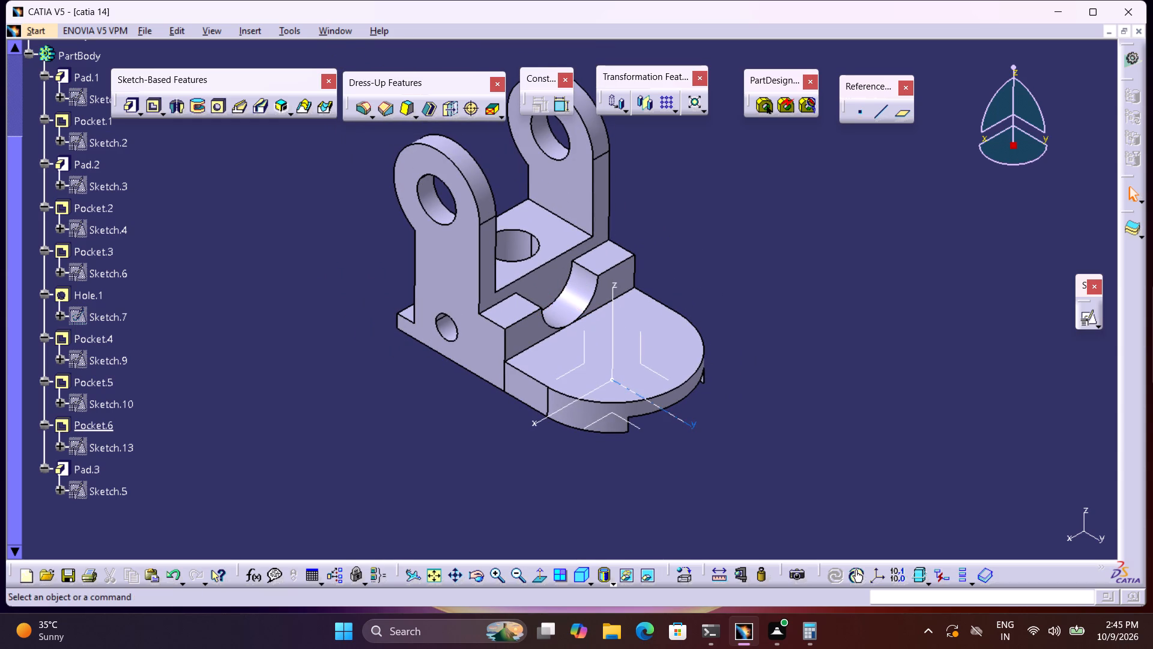
pyautogui.doubleClick(678, 399)
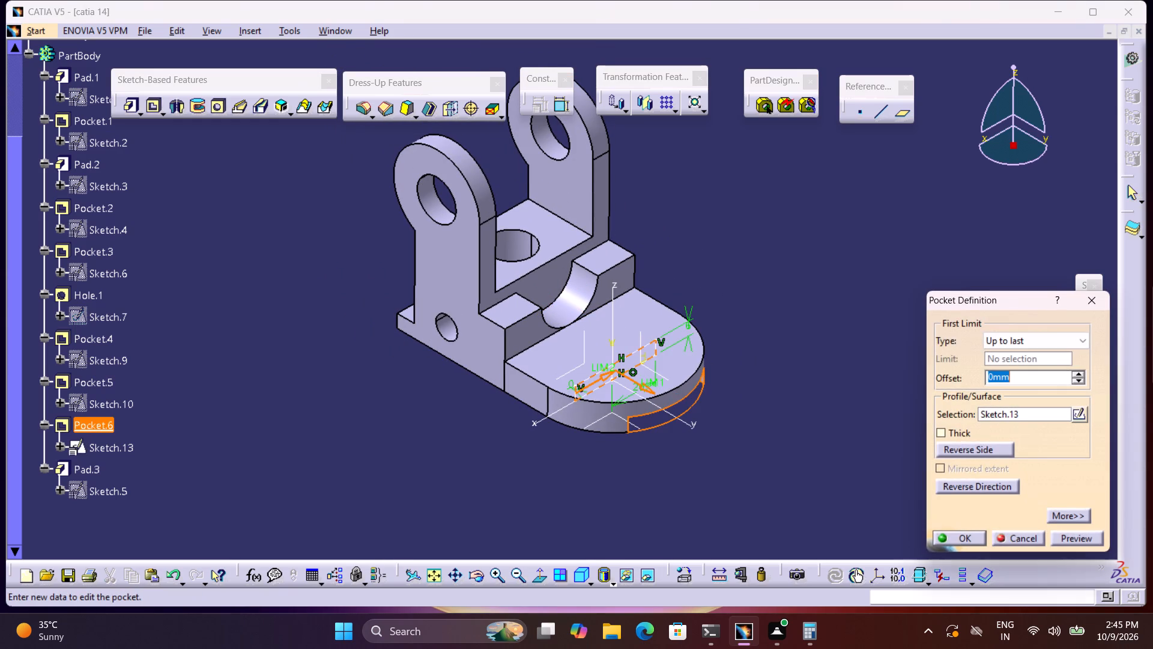
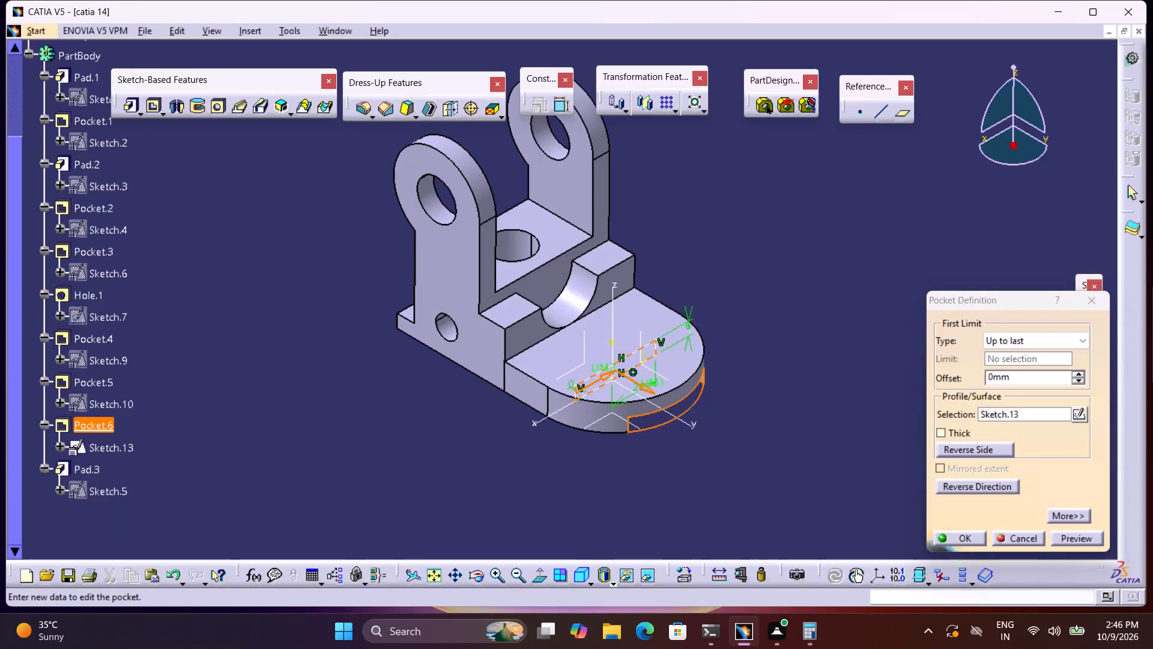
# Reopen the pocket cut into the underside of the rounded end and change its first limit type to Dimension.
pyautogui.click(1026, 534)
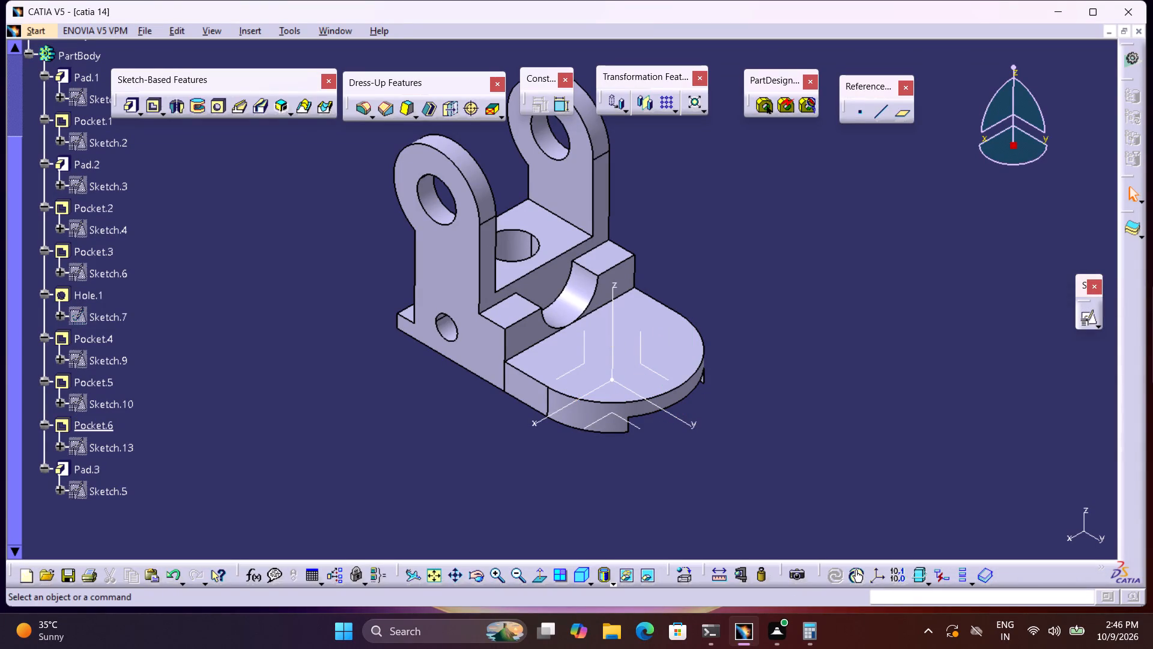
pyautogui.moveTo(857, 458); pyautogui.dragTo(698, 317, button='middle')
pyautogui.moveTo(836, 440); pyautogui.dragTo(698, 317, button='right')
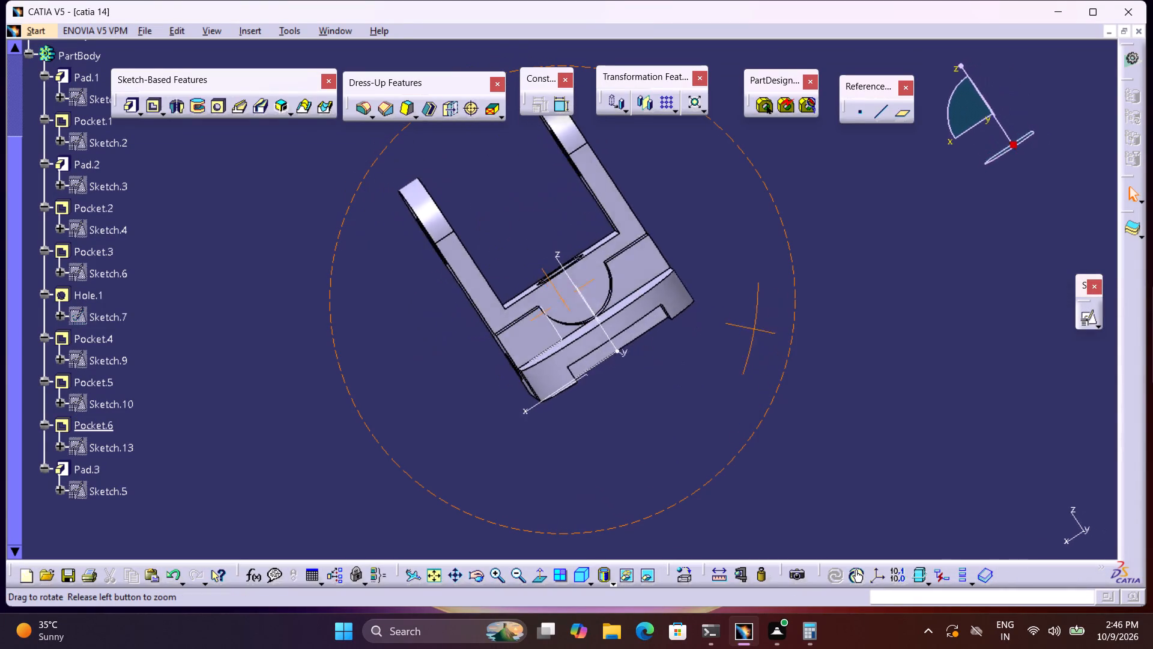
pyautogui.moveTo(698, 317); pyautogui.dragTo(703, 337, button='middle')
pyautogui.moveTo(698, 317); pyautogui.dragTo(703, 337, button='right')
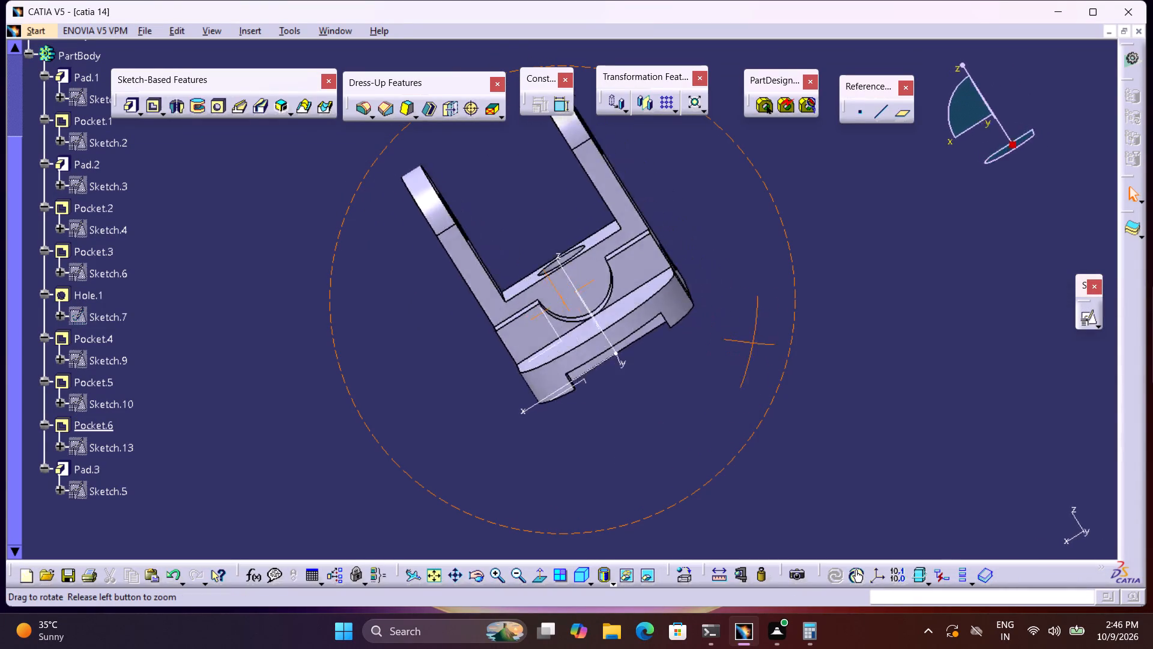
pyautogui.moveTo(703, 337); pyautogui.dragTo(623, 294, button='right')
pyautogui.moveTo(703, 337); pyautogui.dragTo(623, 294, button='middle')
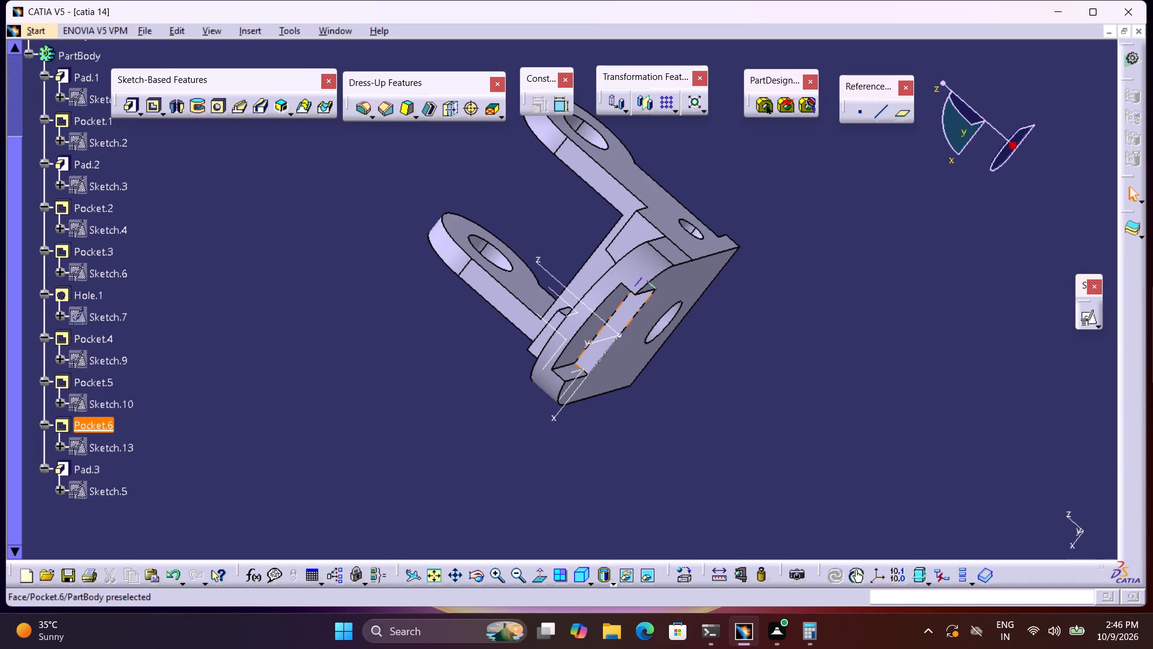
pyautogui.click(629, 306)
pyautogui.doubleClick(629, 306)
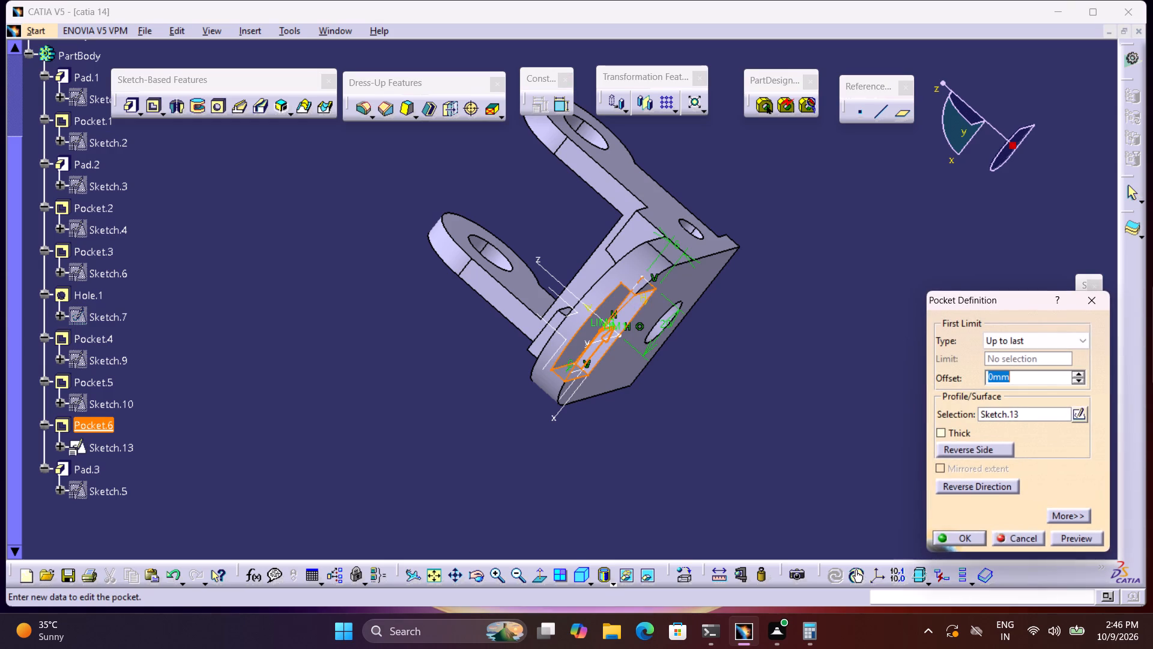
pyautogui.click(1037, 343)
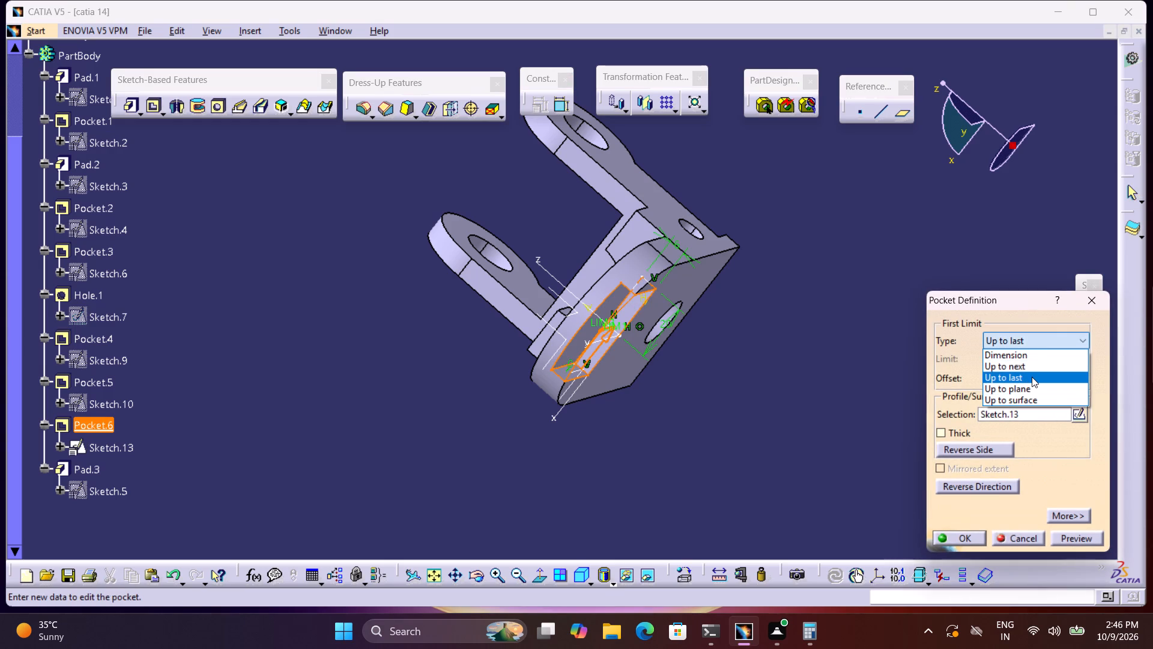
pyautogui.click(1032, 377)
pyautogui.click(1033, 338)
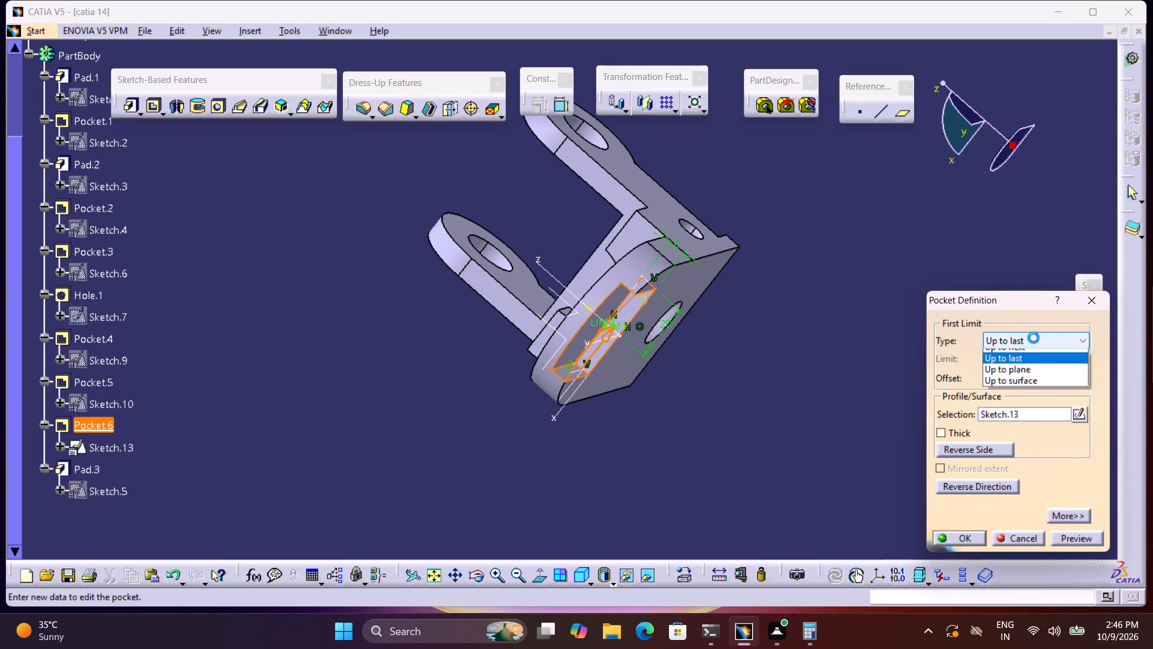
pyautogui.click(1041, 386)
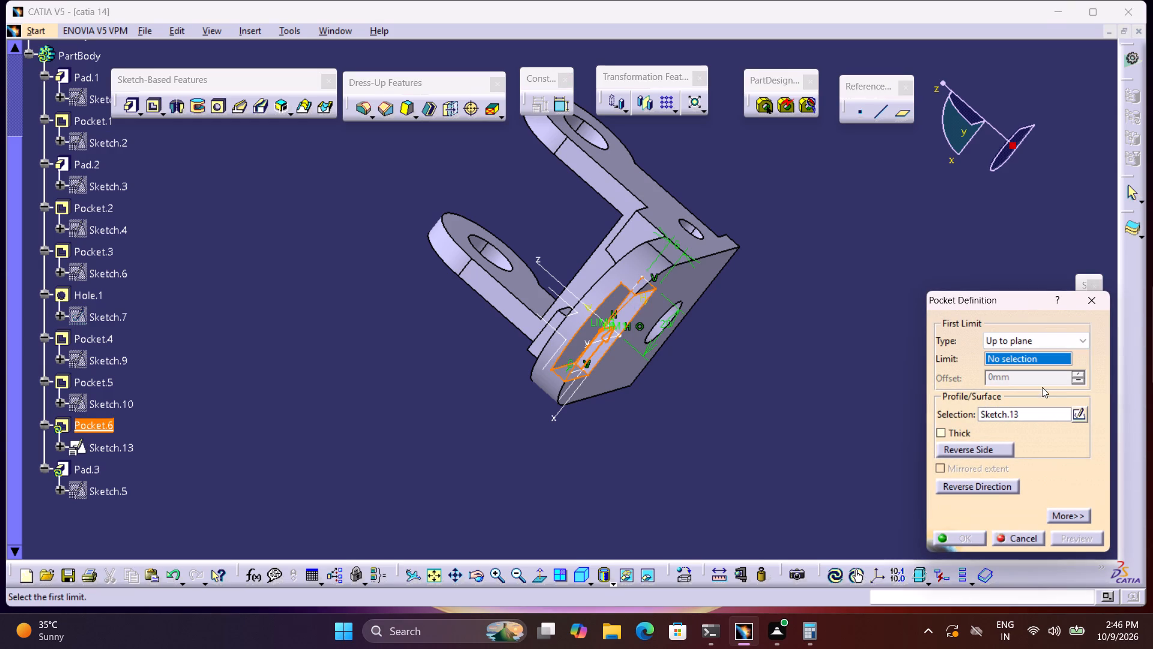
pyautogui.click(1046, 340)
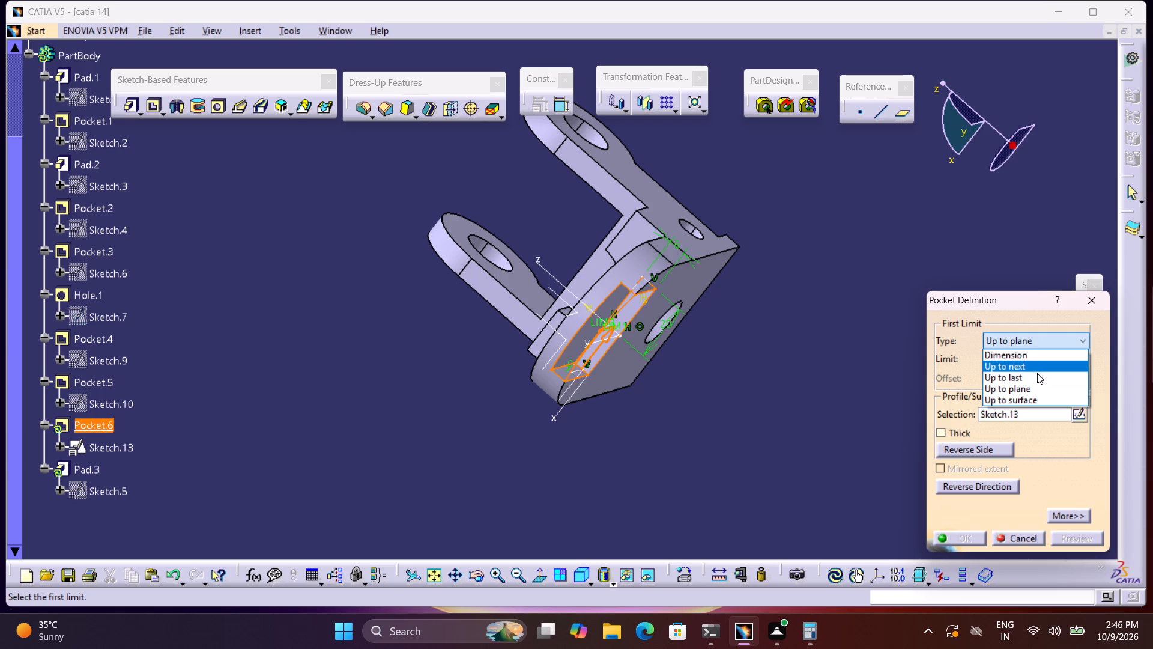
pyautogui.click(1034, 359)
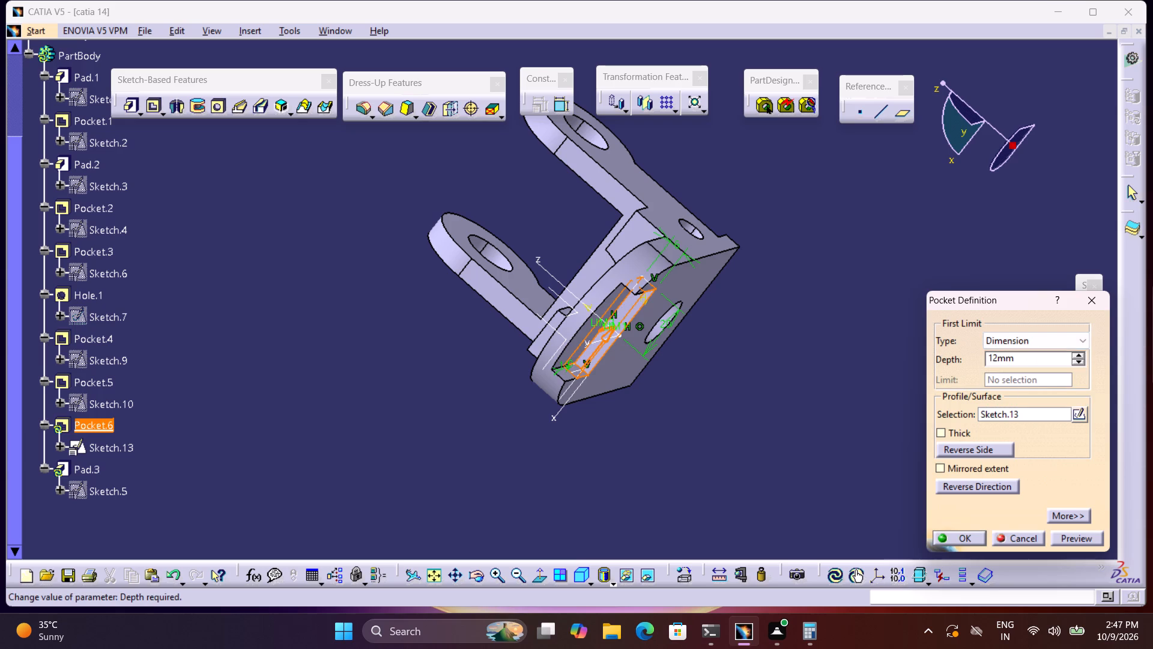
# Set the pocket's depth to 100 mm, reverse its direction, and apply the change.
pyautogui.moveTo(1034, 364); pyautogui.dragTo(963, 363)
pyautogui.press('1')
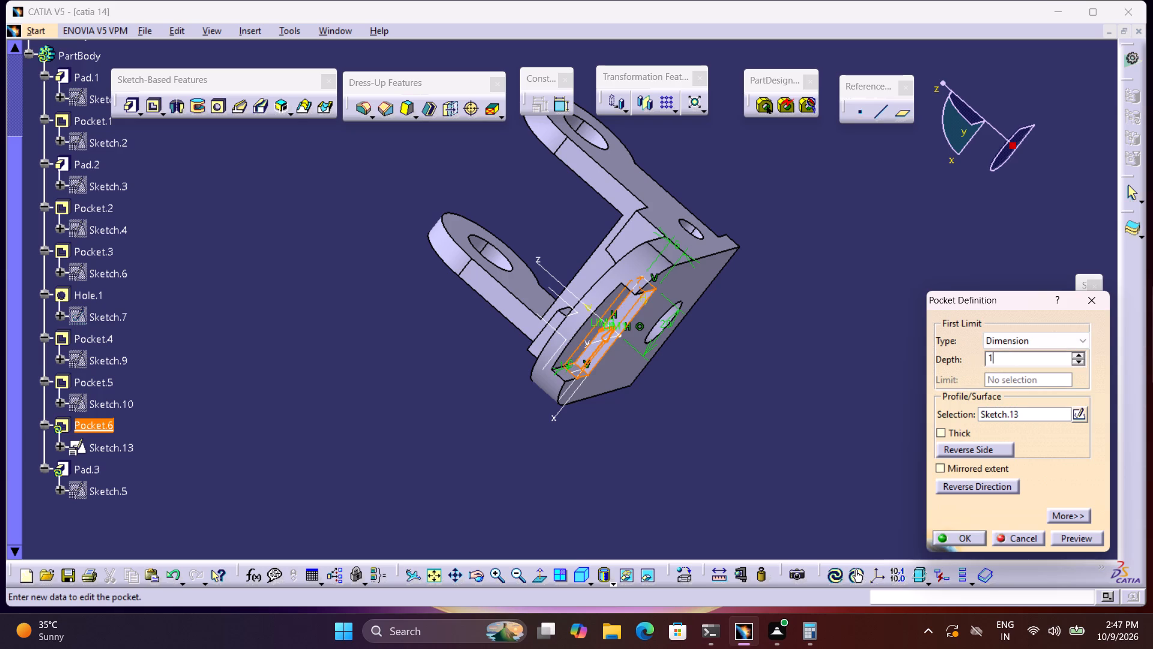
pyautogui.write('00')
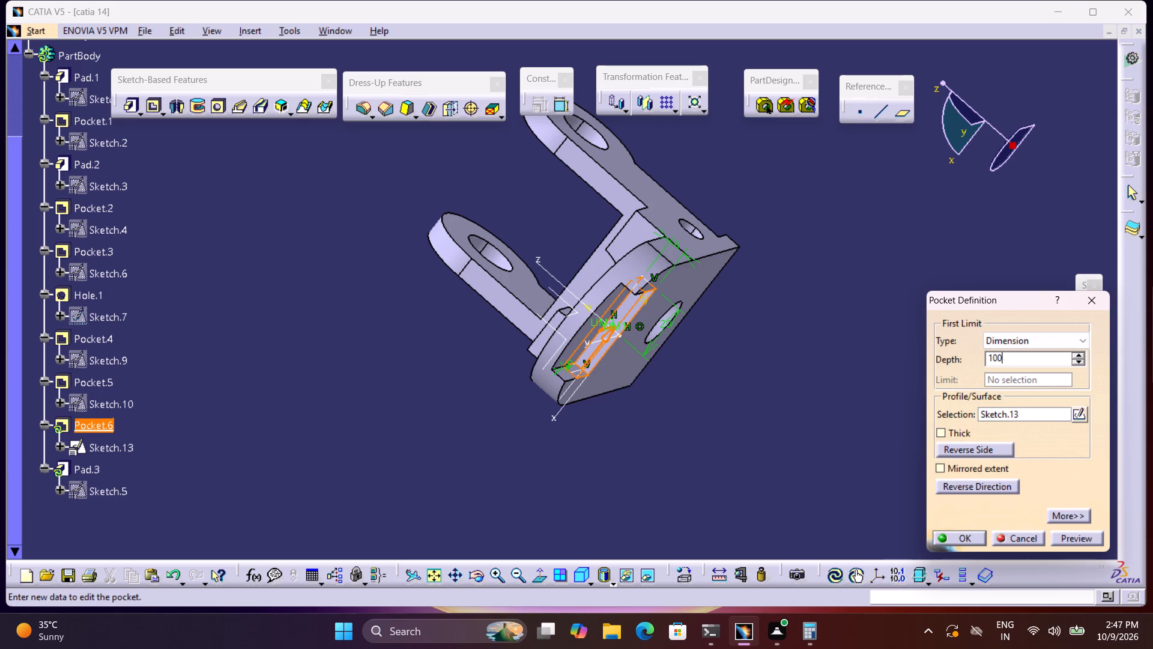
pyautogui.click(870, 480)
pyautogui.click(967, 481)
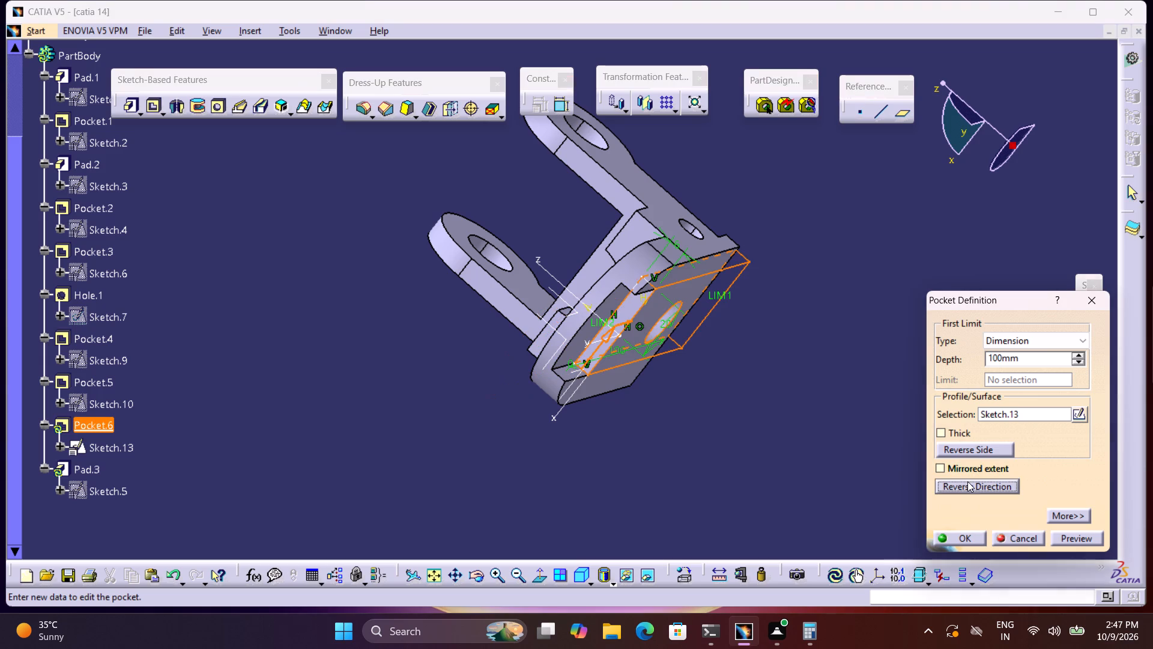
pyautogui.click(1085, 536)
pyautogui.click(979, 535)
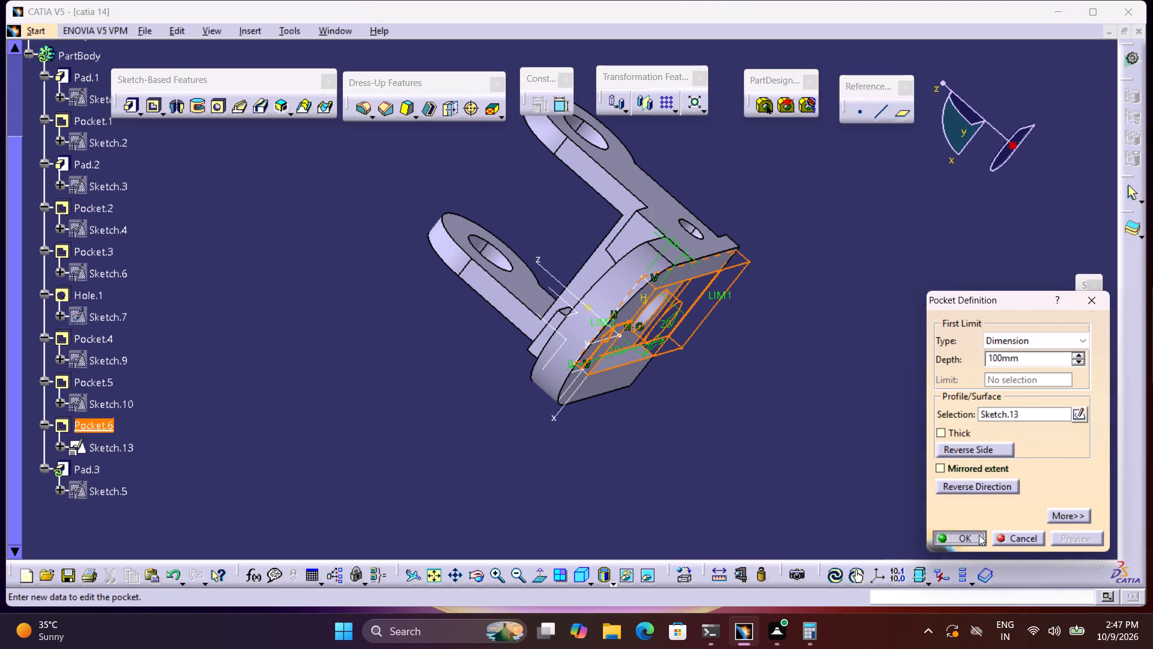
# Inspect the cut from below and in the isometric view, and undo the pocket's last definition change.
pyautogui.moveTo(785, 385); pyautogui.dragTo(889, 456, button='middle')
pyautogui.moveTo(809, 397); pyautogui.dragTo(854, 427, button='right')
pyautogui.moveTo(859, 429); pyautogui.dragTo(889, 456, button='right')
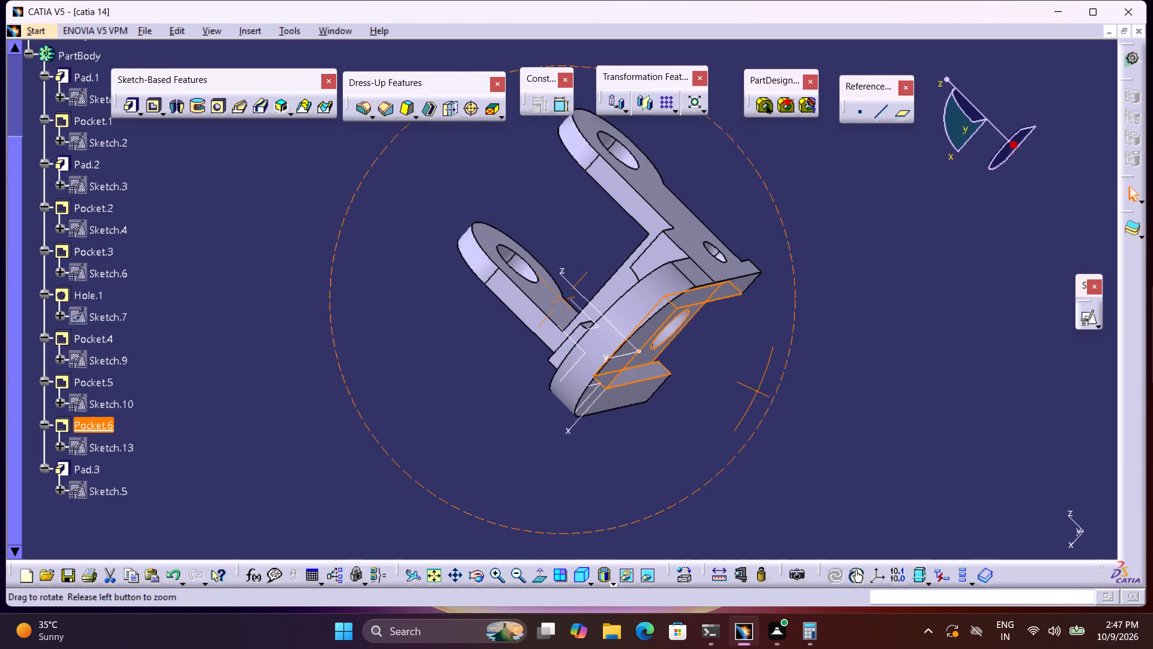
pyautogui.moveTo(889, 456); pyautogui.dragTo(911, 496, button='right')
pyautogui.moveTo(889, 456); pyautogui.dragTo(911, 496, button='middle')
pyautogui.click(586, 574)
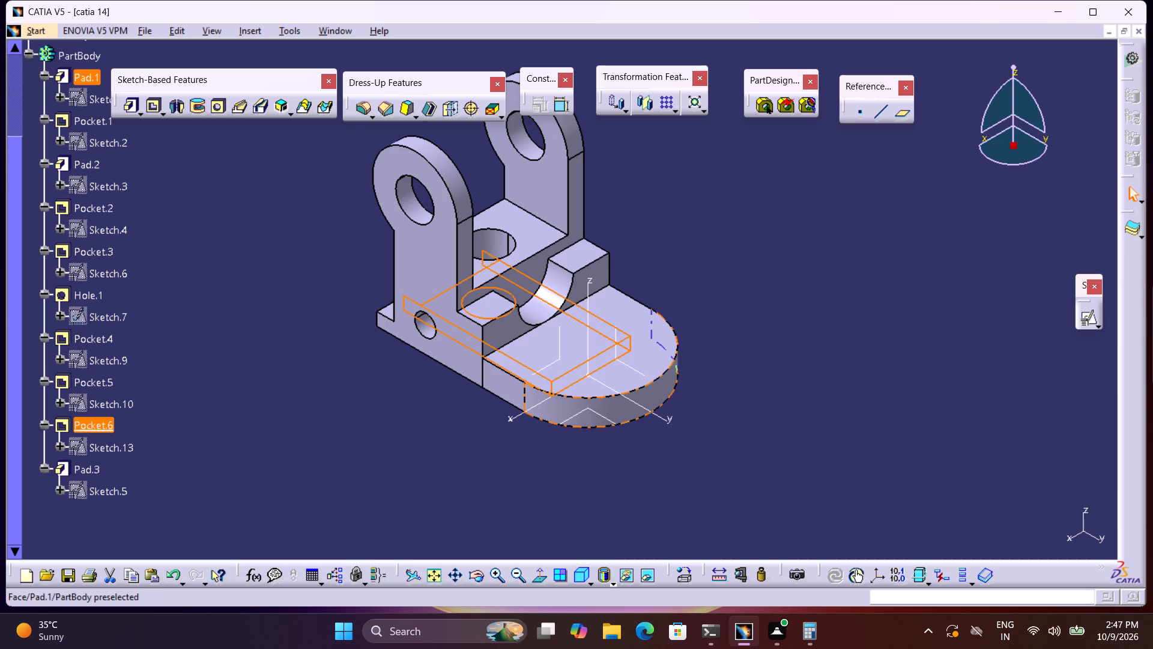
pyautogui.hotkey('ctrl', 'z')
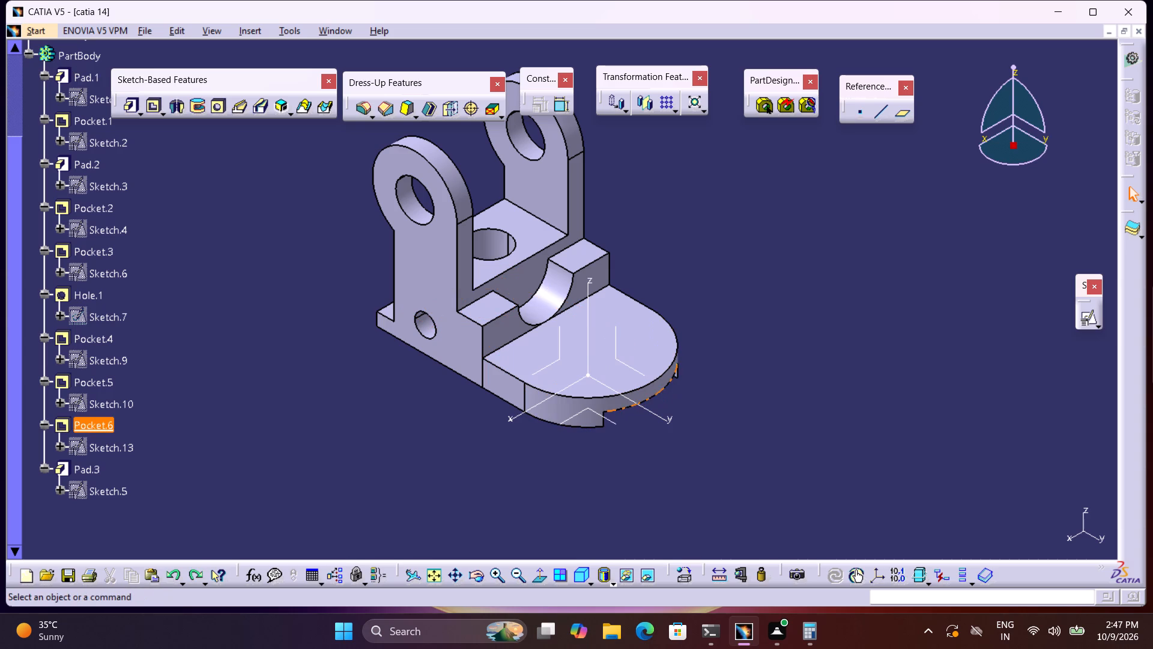
# Reopen the pocket under the rounded end, set its Up to last offset to 100 mm, and preview it.
pyautogui.doubleClick(665, 390)
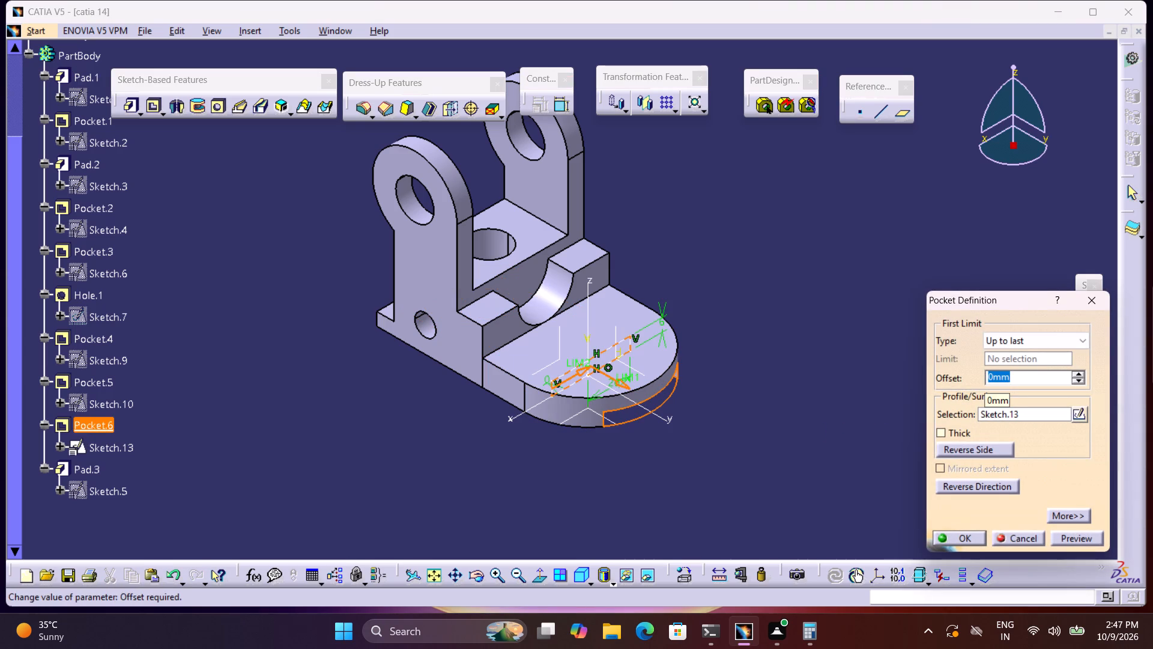
pyautogui.write('100')
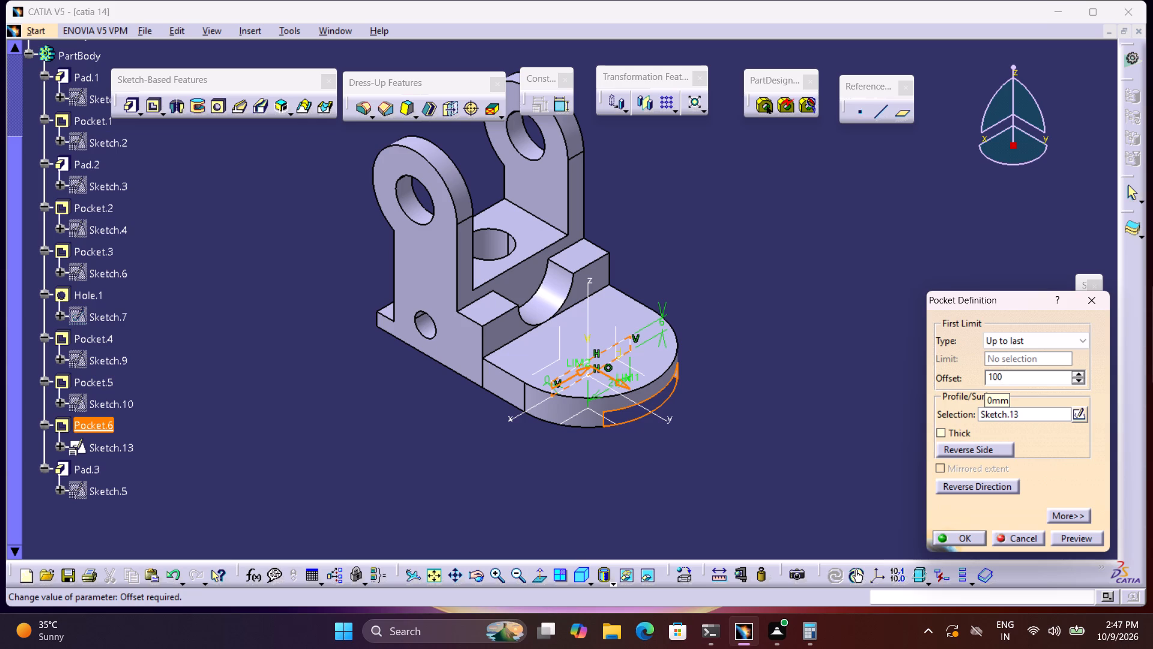
pyautogui.click(822, 480)
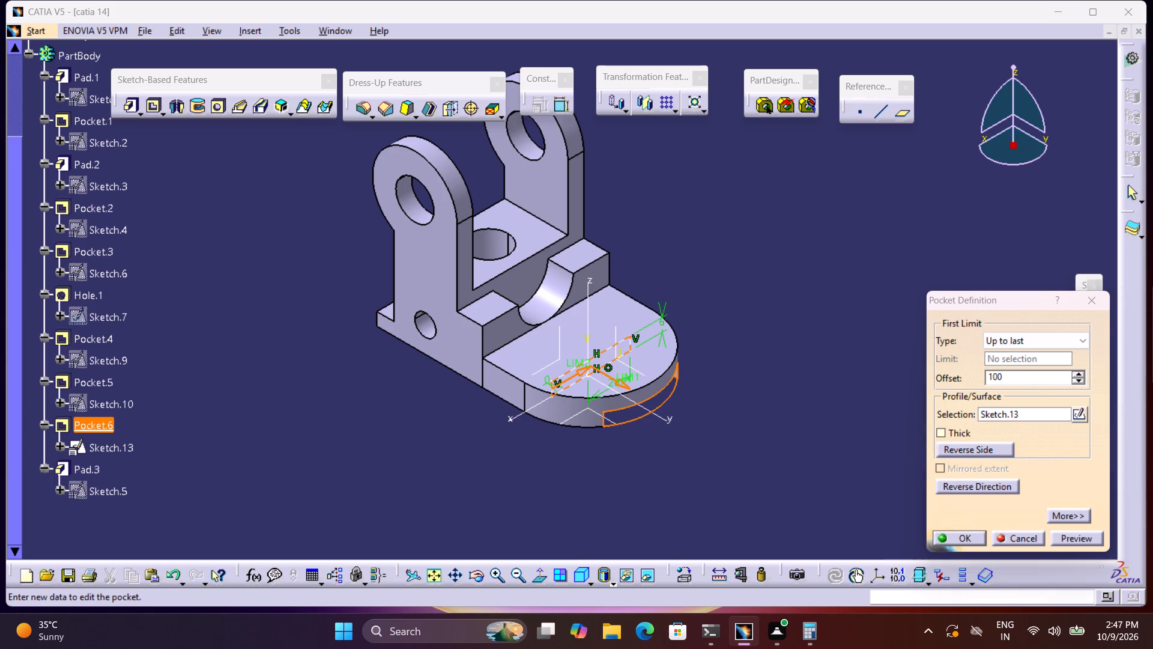
pyautogui.click(1058, 540)
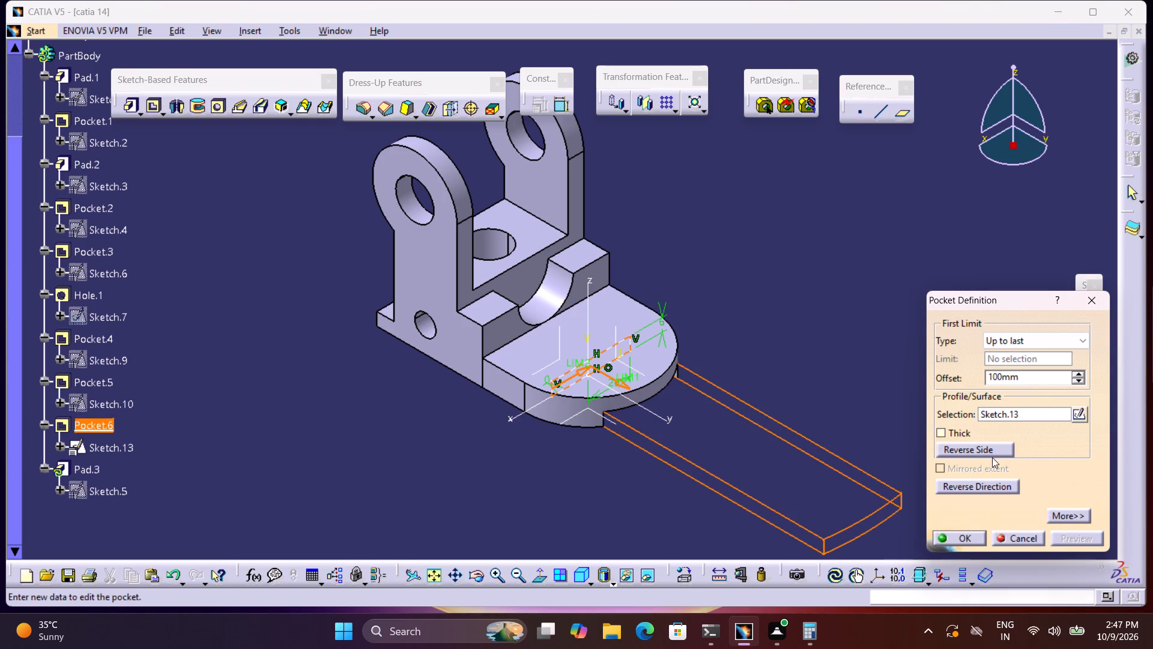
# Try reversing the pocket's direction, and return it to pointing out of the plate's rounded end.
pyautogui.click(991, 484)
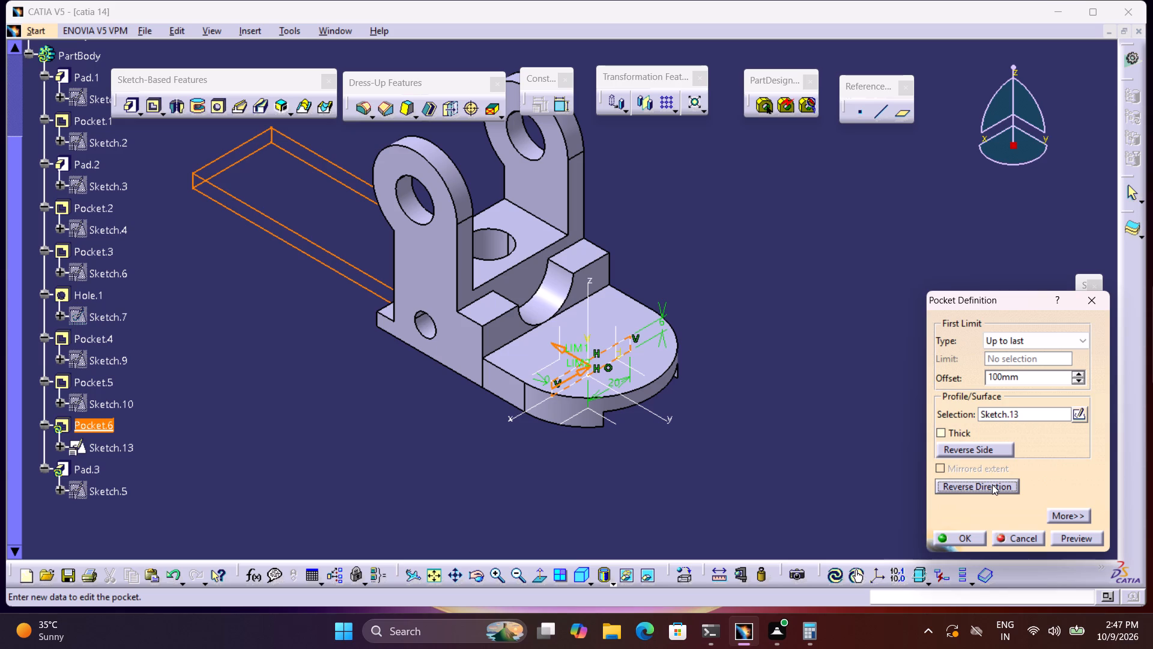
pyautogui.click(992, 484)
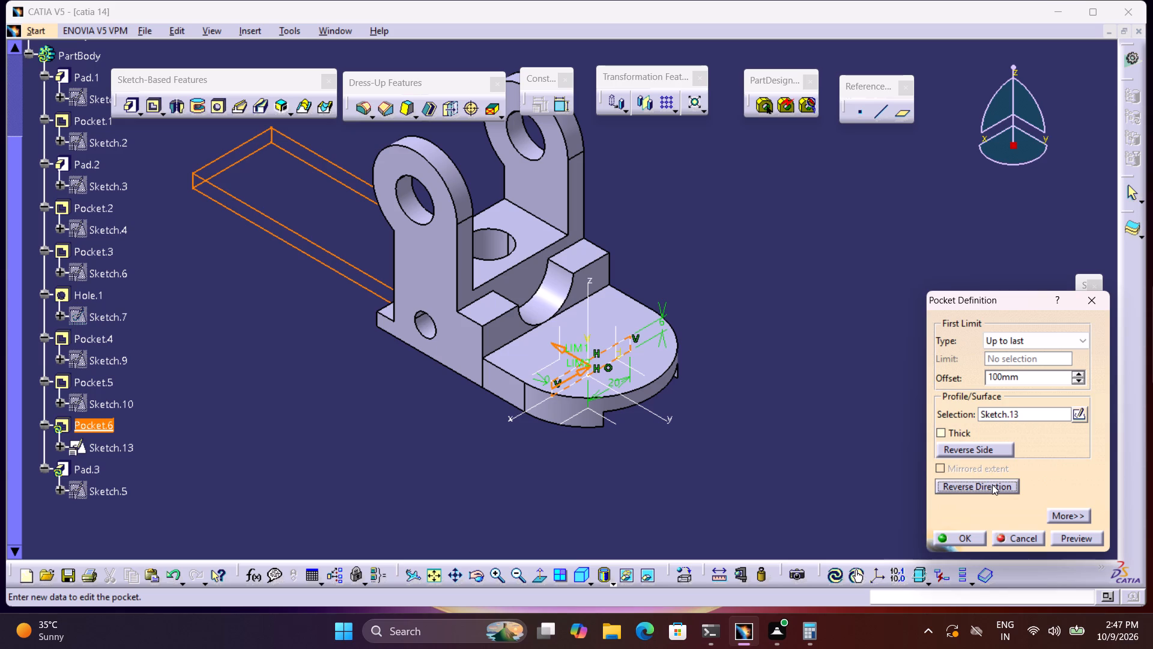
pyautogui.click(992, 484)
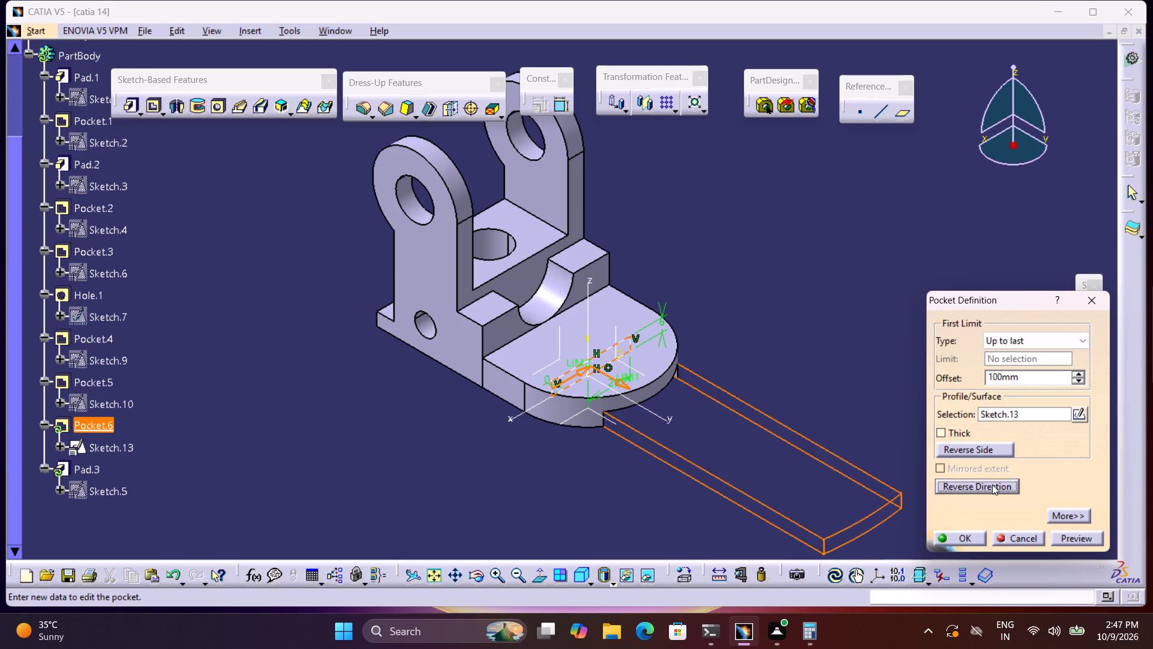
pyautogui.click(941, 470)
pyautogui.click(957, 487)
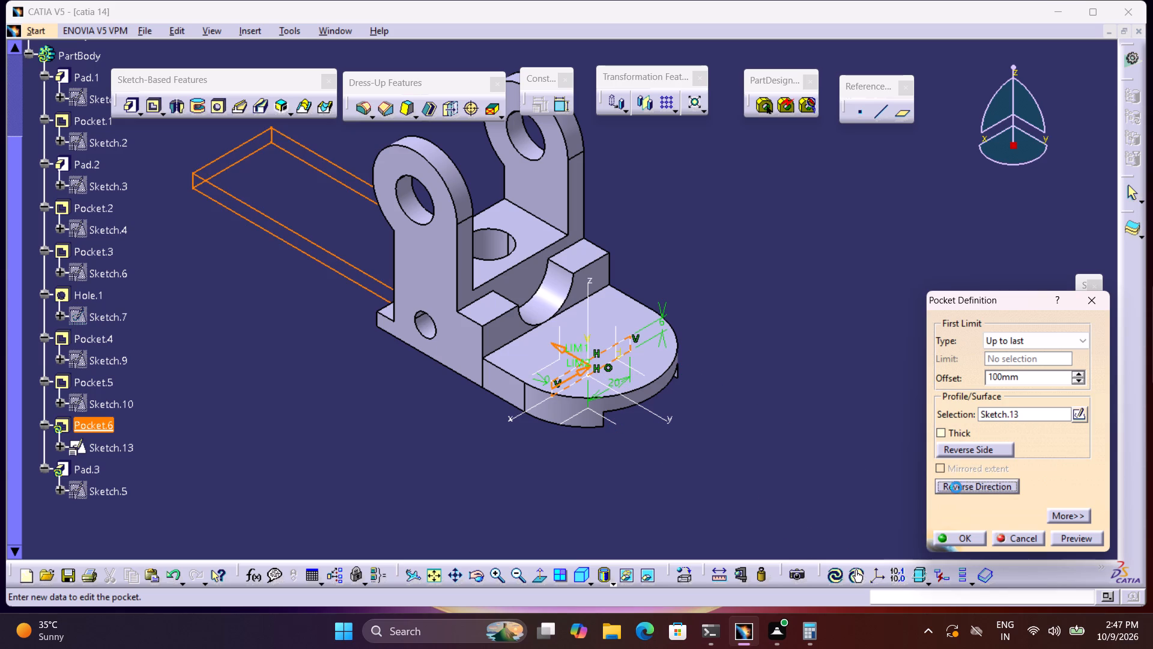
# Set the pocket's first limit type to Up to next with the 100 mm offset, preview it, and apply.
pyautogui.click(1042, 338)
pyautogui.click(1040, 359)
pyautogui.click(1040, 352)
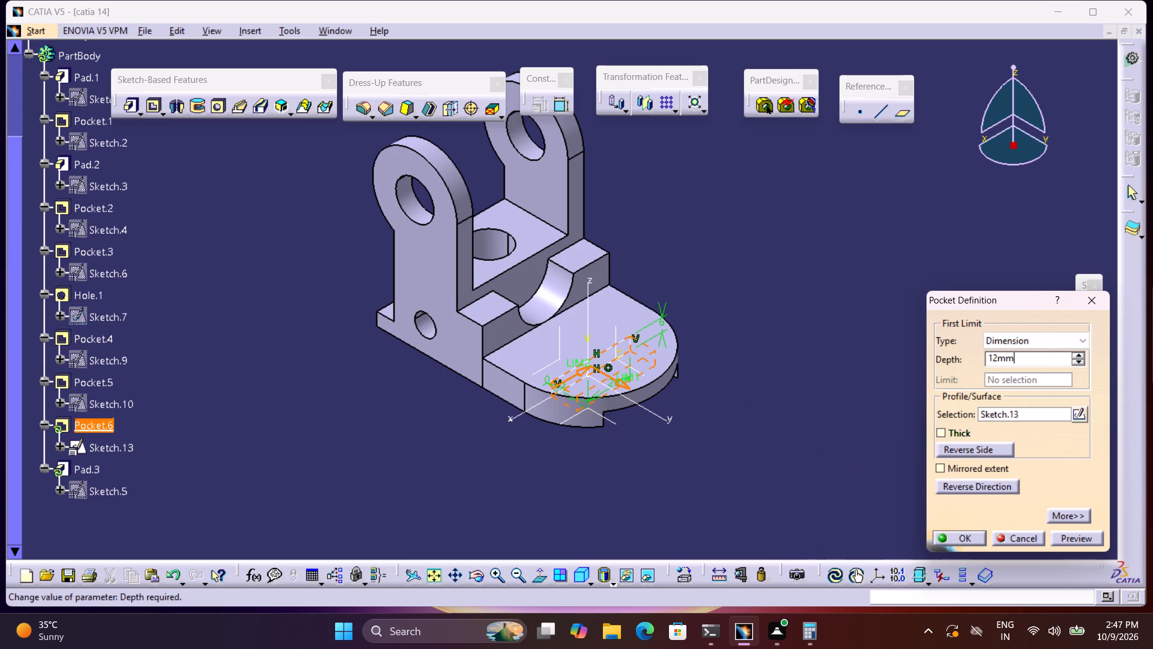
pyautogui.click(1036, 341)
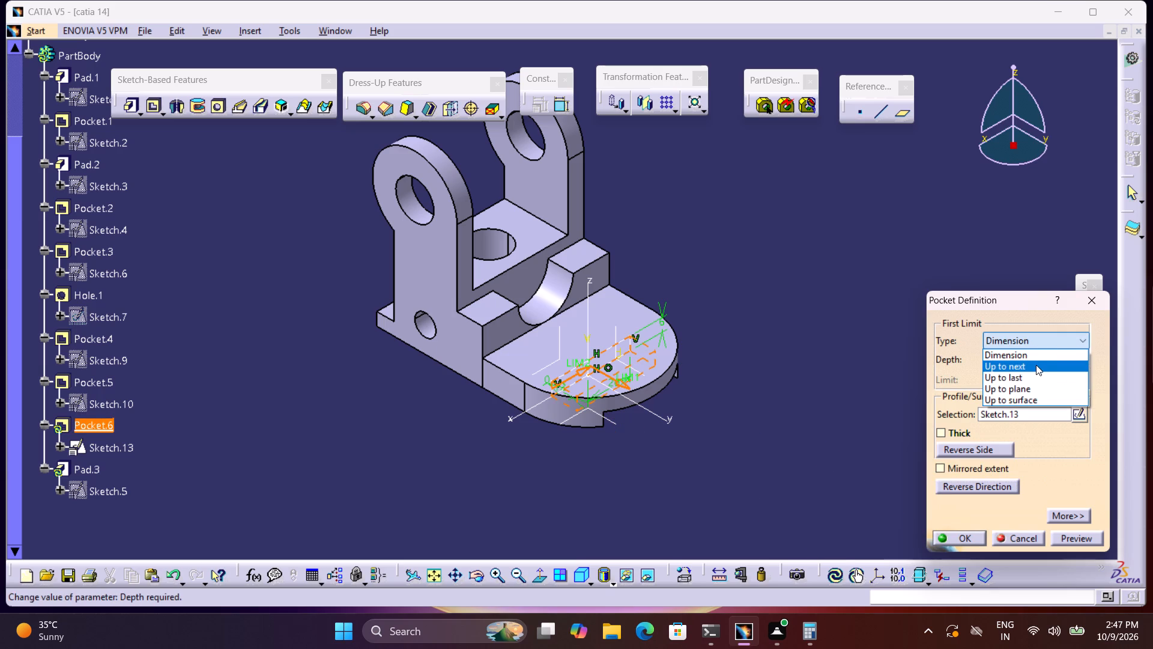
pyautogui.click(1036, 373)
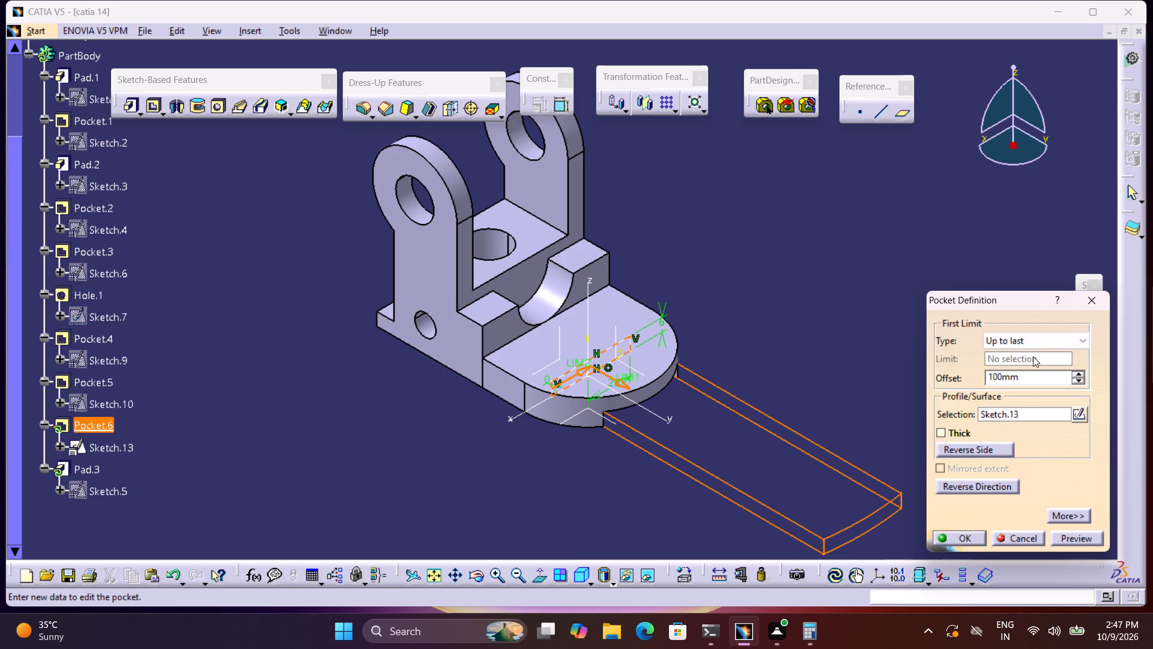
pyautogui.click(1034, 343)
pyautogui.click(1040, 361)
pyautogui.click(1068, 541)
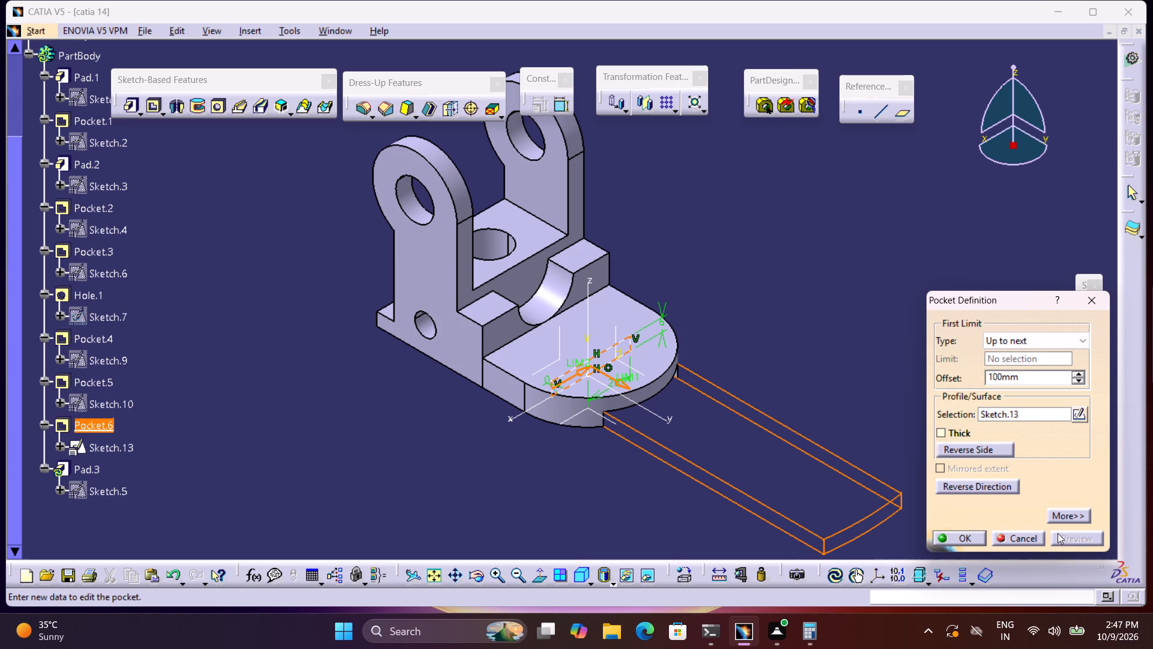
pyautogui.click(970, 544)
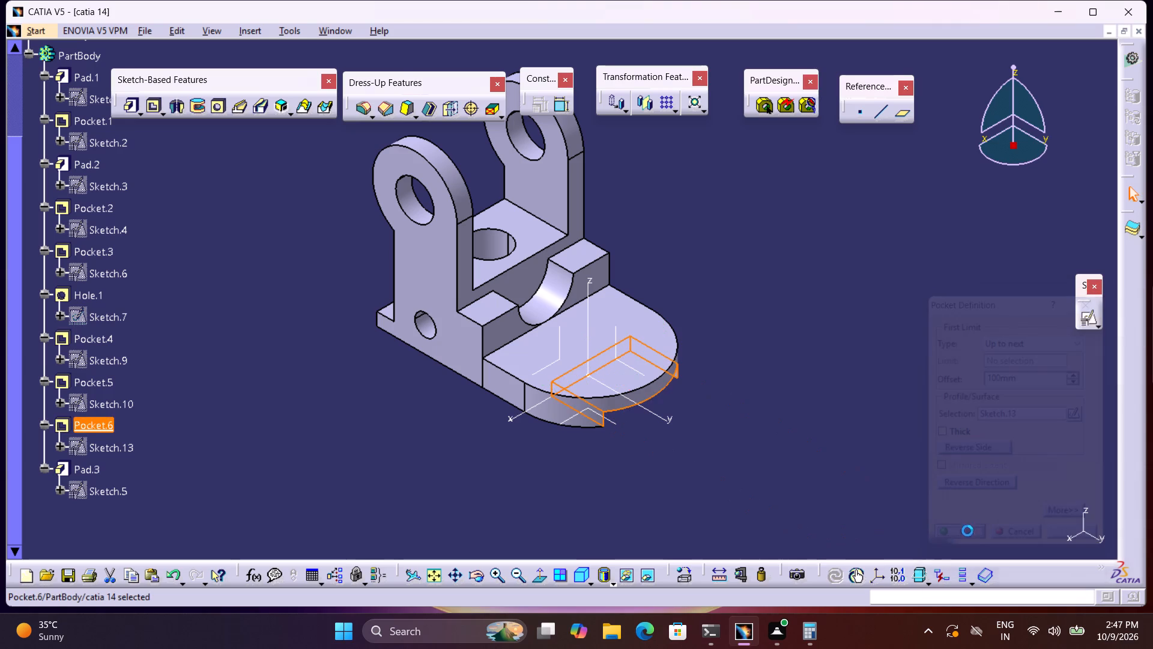
# Close the Calculator window.
pyautogui.click(948, 476)
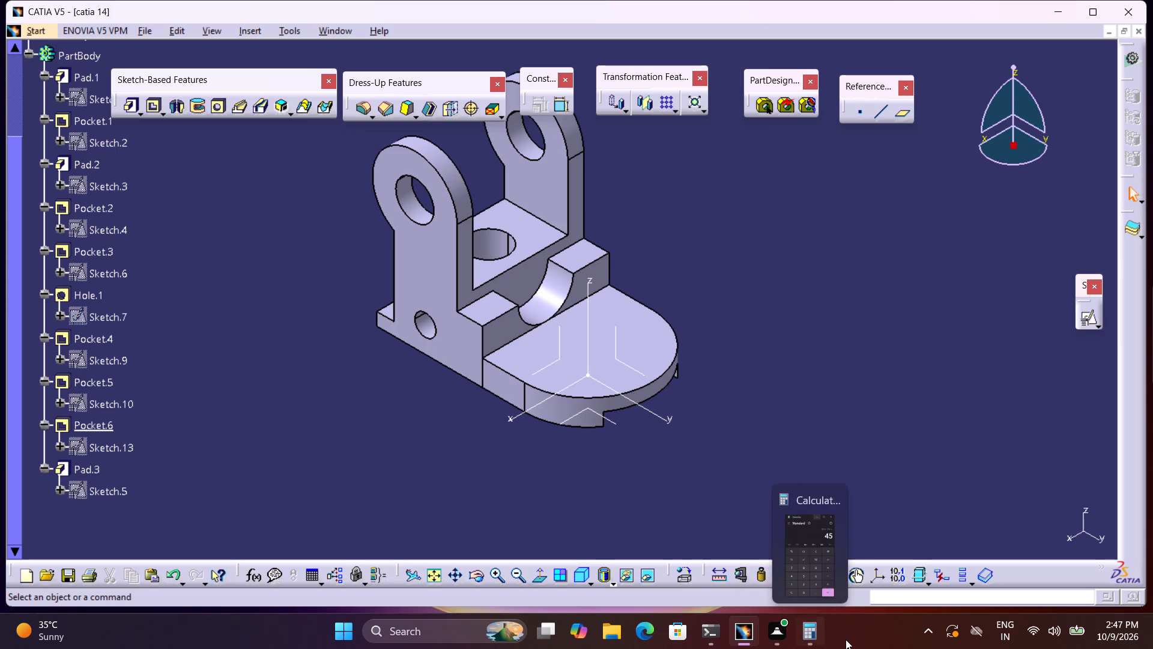
pyautogui.click(832, 501)
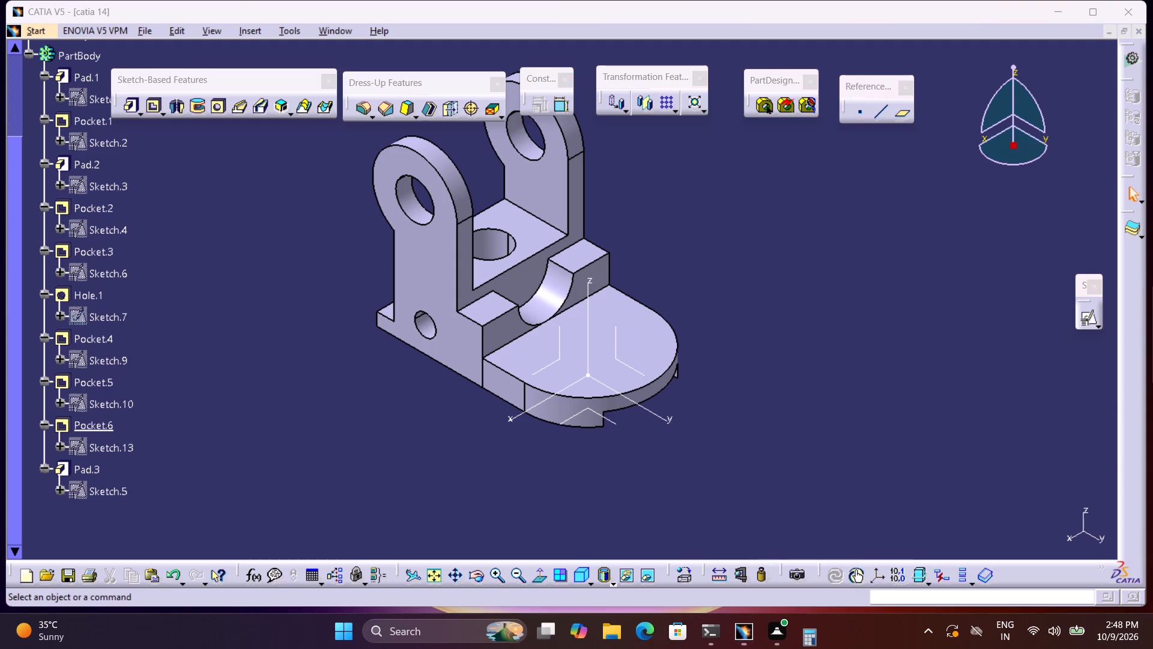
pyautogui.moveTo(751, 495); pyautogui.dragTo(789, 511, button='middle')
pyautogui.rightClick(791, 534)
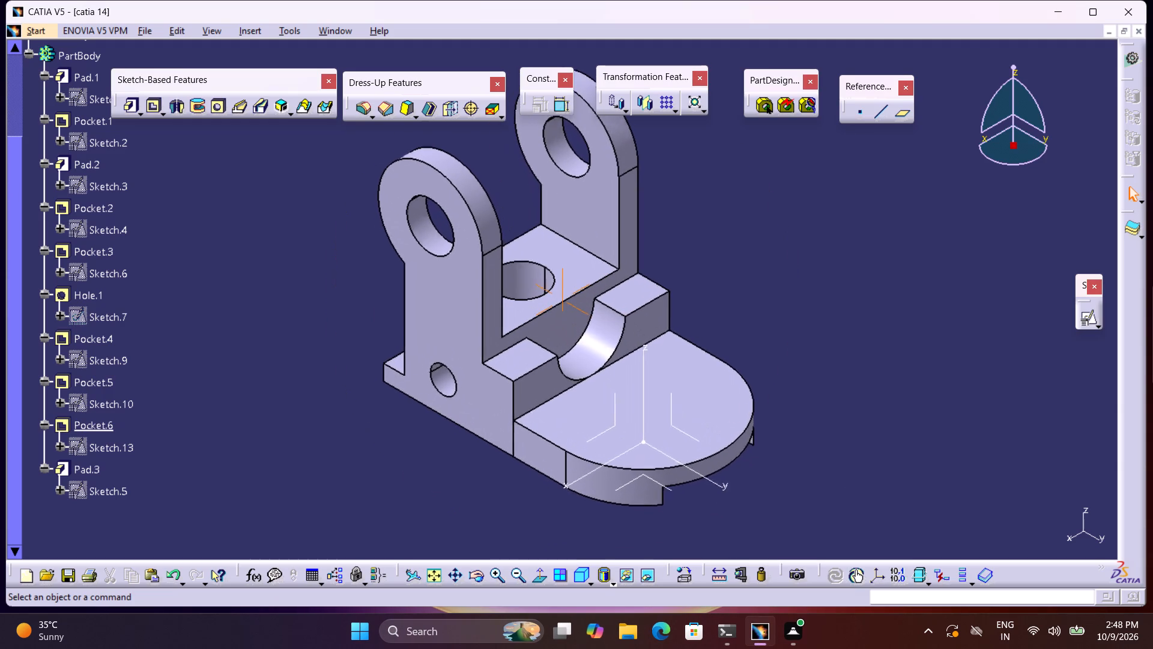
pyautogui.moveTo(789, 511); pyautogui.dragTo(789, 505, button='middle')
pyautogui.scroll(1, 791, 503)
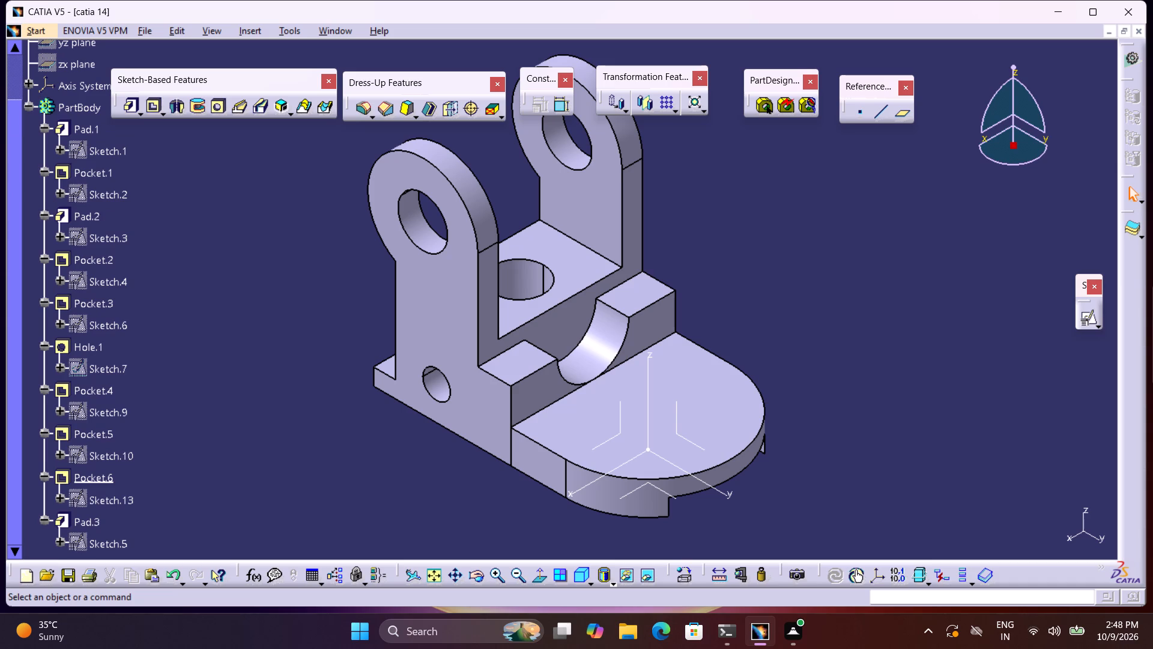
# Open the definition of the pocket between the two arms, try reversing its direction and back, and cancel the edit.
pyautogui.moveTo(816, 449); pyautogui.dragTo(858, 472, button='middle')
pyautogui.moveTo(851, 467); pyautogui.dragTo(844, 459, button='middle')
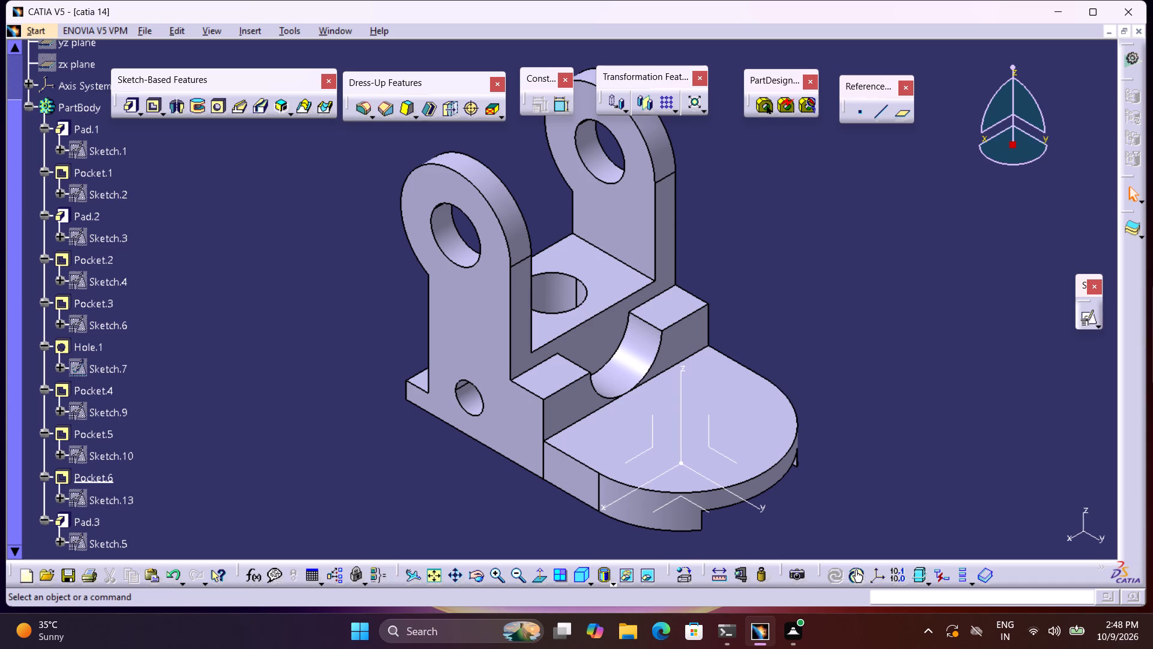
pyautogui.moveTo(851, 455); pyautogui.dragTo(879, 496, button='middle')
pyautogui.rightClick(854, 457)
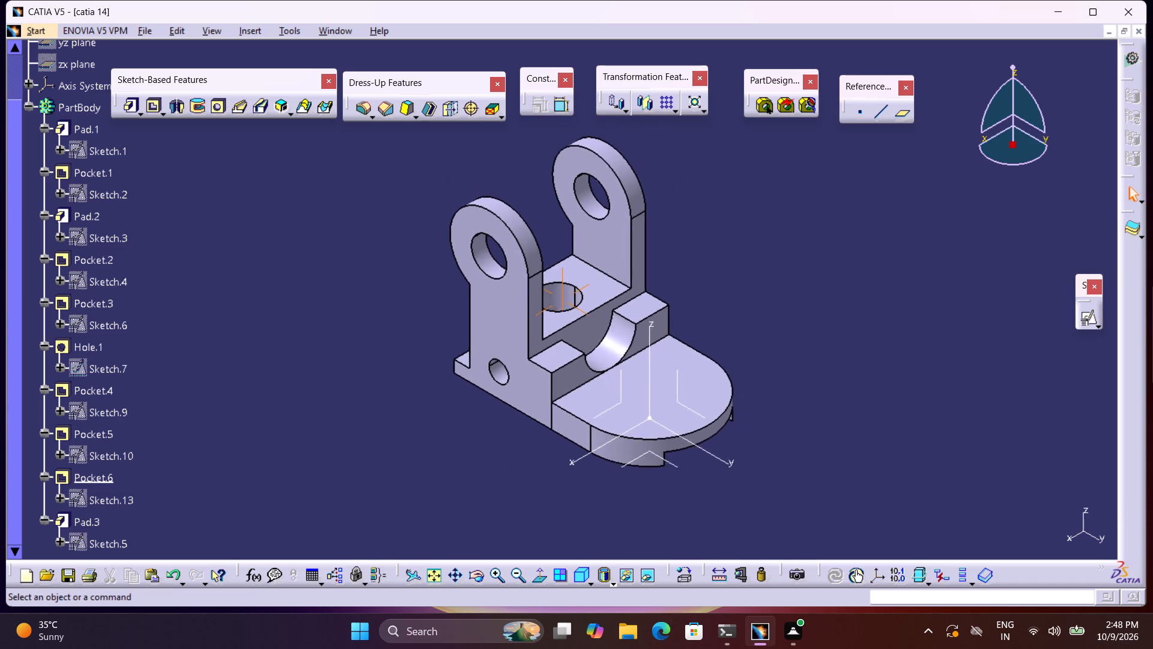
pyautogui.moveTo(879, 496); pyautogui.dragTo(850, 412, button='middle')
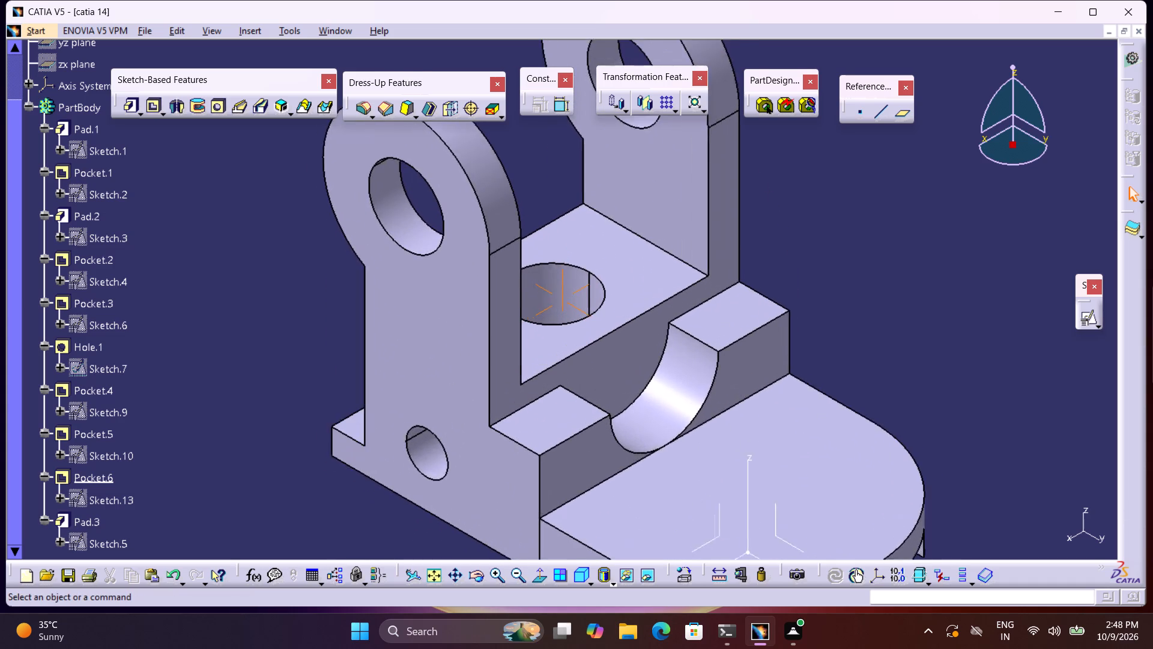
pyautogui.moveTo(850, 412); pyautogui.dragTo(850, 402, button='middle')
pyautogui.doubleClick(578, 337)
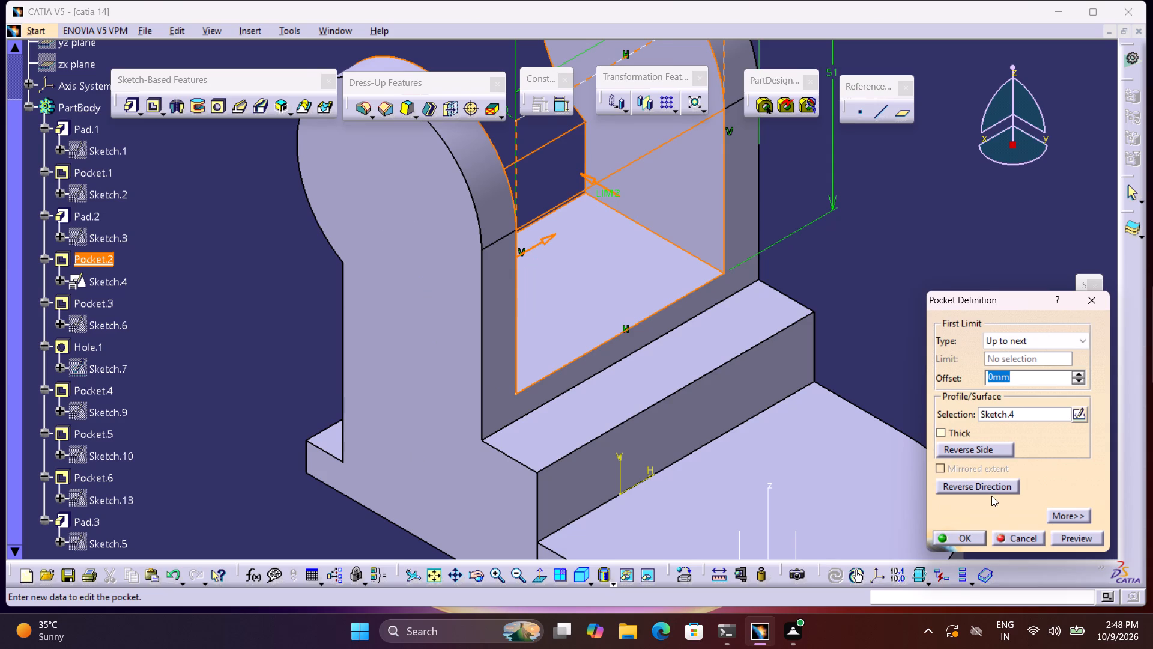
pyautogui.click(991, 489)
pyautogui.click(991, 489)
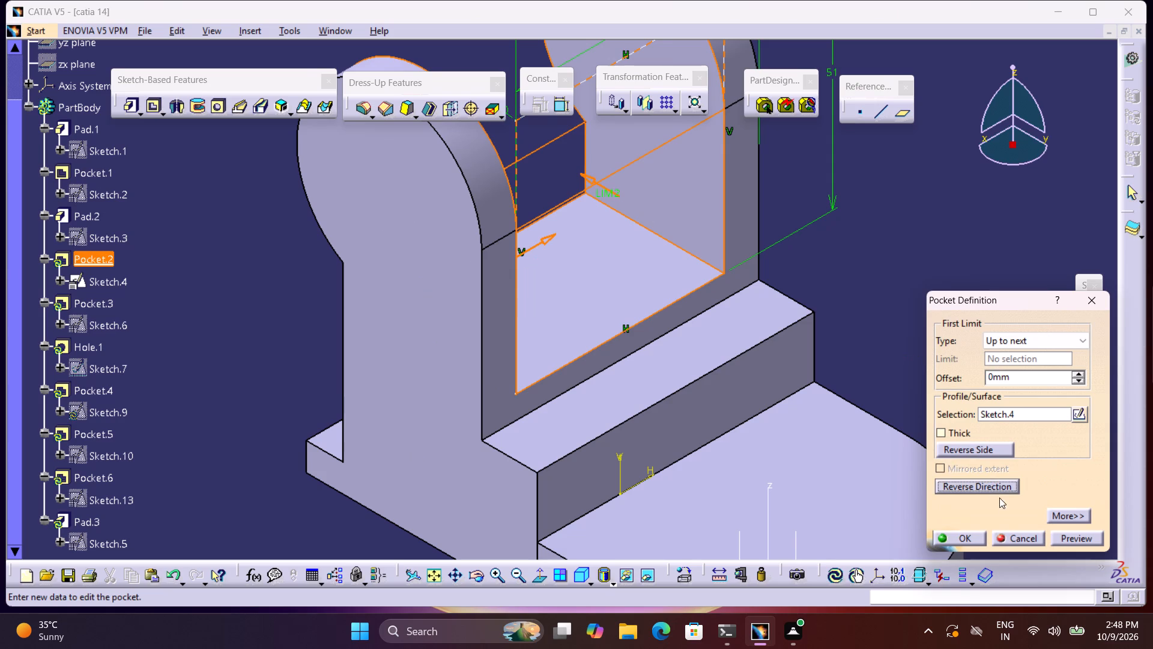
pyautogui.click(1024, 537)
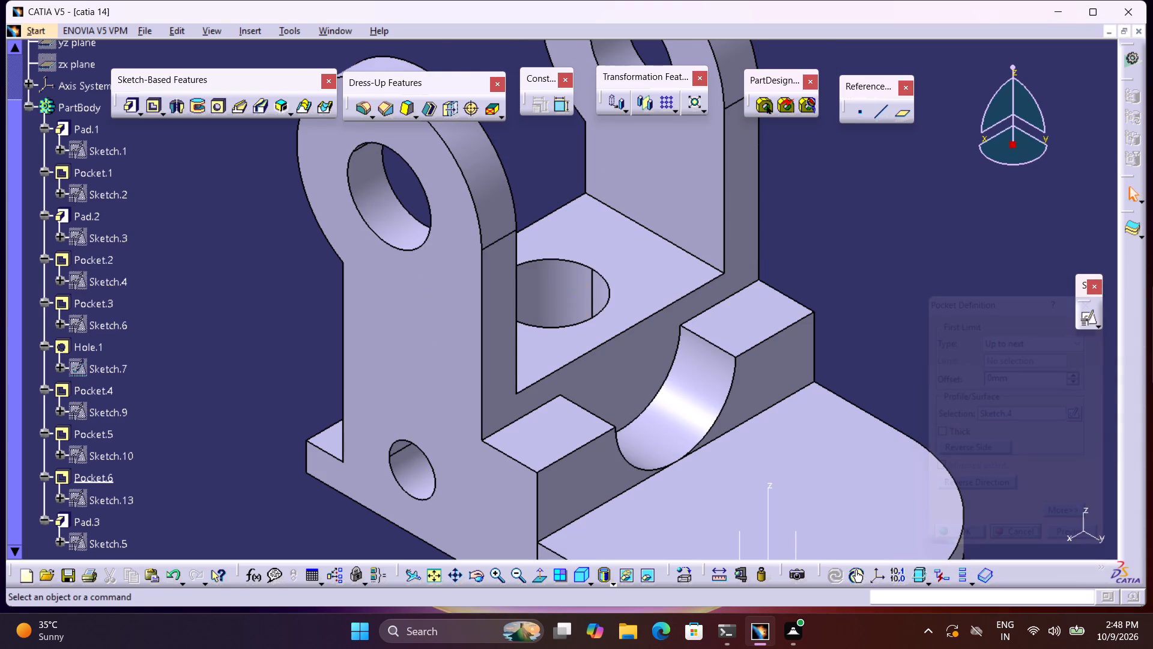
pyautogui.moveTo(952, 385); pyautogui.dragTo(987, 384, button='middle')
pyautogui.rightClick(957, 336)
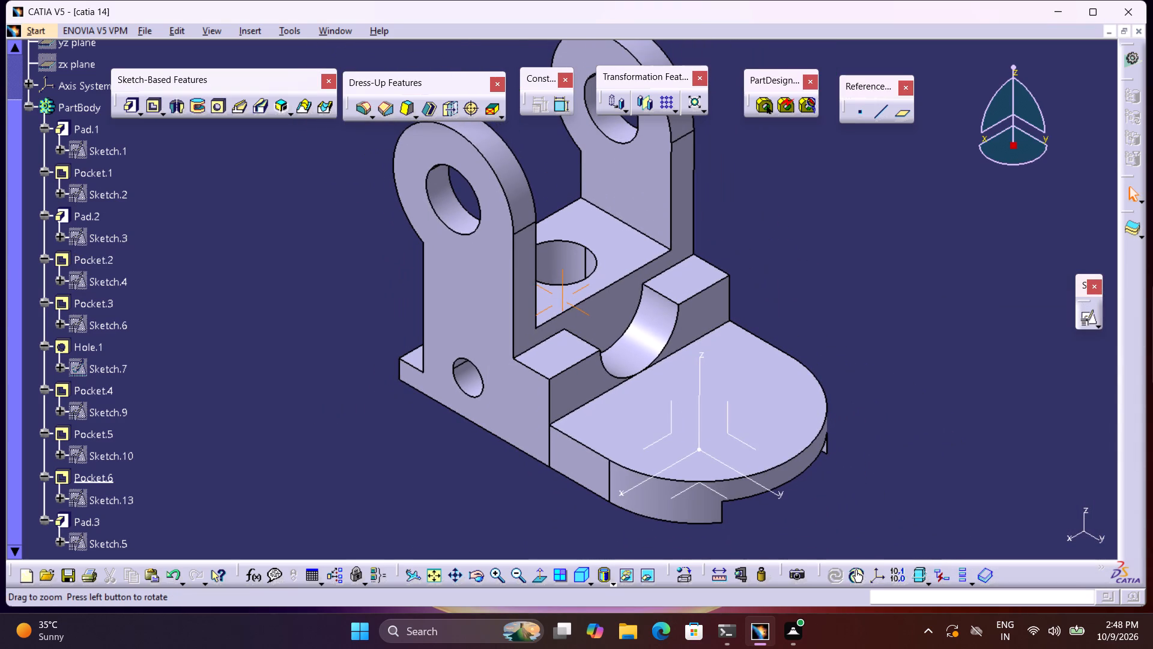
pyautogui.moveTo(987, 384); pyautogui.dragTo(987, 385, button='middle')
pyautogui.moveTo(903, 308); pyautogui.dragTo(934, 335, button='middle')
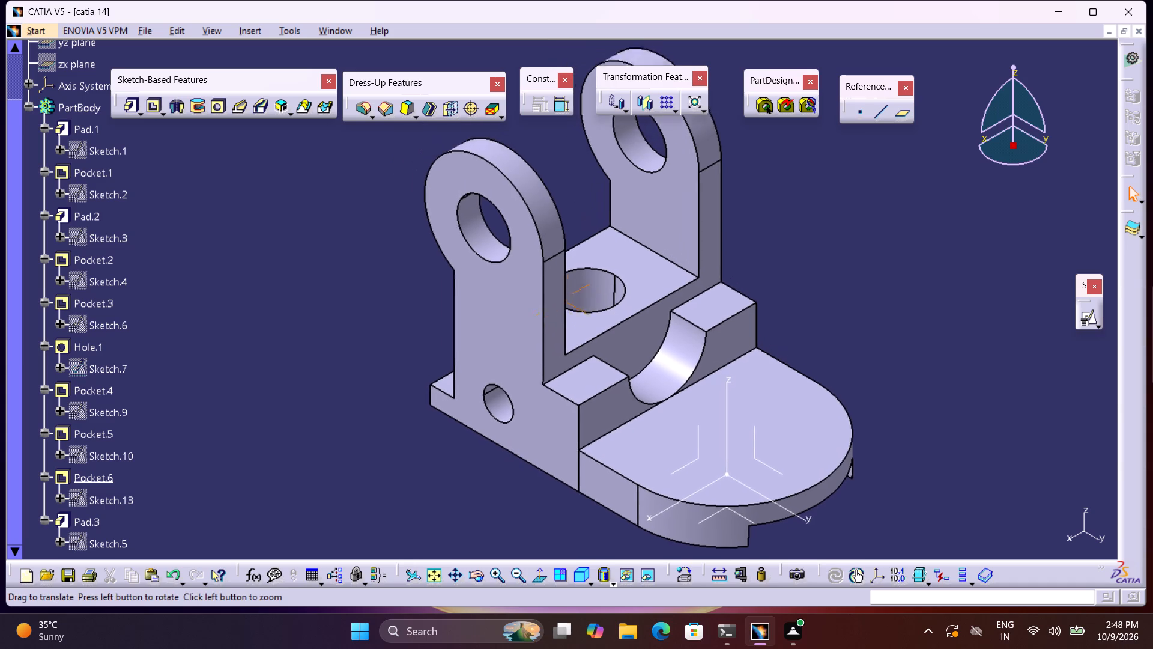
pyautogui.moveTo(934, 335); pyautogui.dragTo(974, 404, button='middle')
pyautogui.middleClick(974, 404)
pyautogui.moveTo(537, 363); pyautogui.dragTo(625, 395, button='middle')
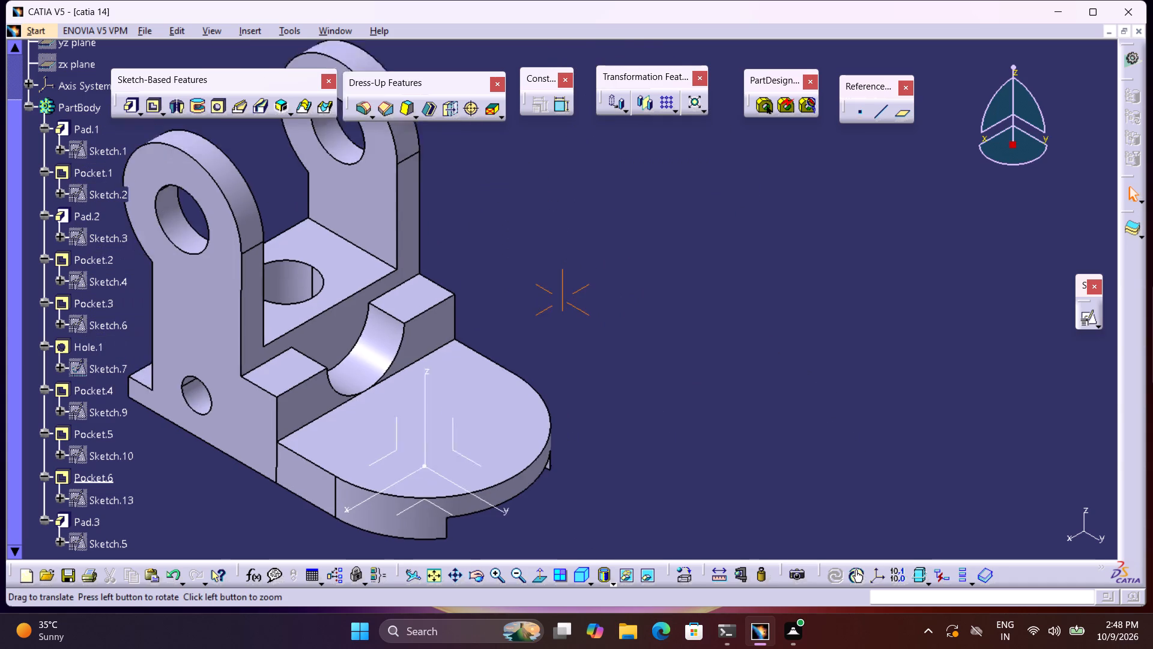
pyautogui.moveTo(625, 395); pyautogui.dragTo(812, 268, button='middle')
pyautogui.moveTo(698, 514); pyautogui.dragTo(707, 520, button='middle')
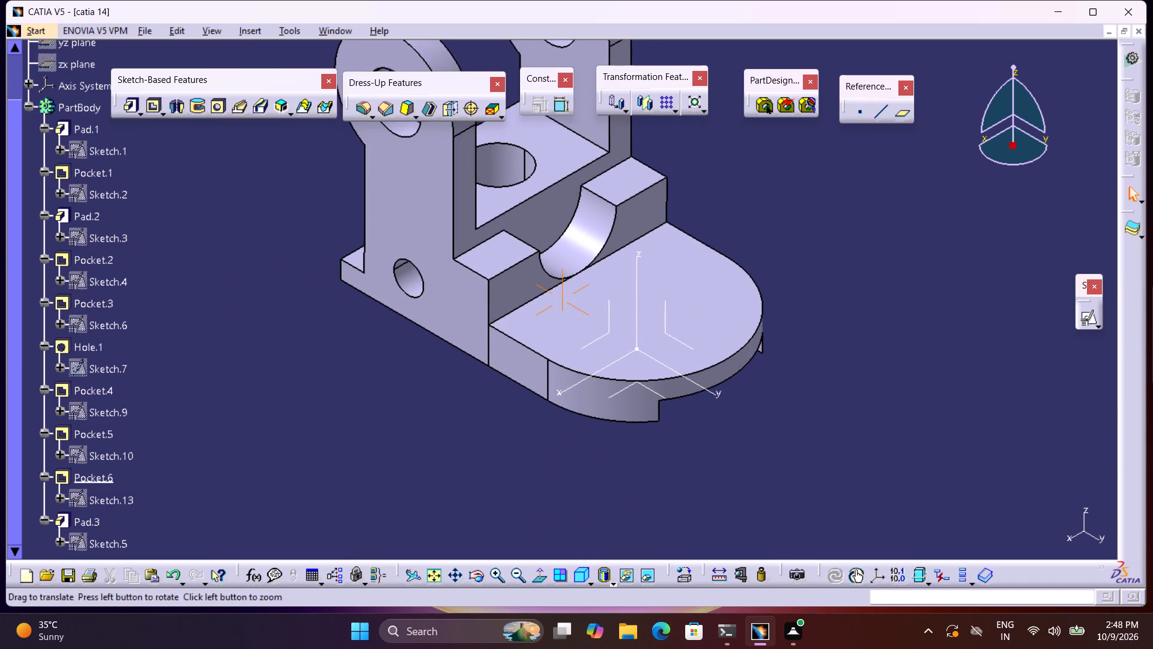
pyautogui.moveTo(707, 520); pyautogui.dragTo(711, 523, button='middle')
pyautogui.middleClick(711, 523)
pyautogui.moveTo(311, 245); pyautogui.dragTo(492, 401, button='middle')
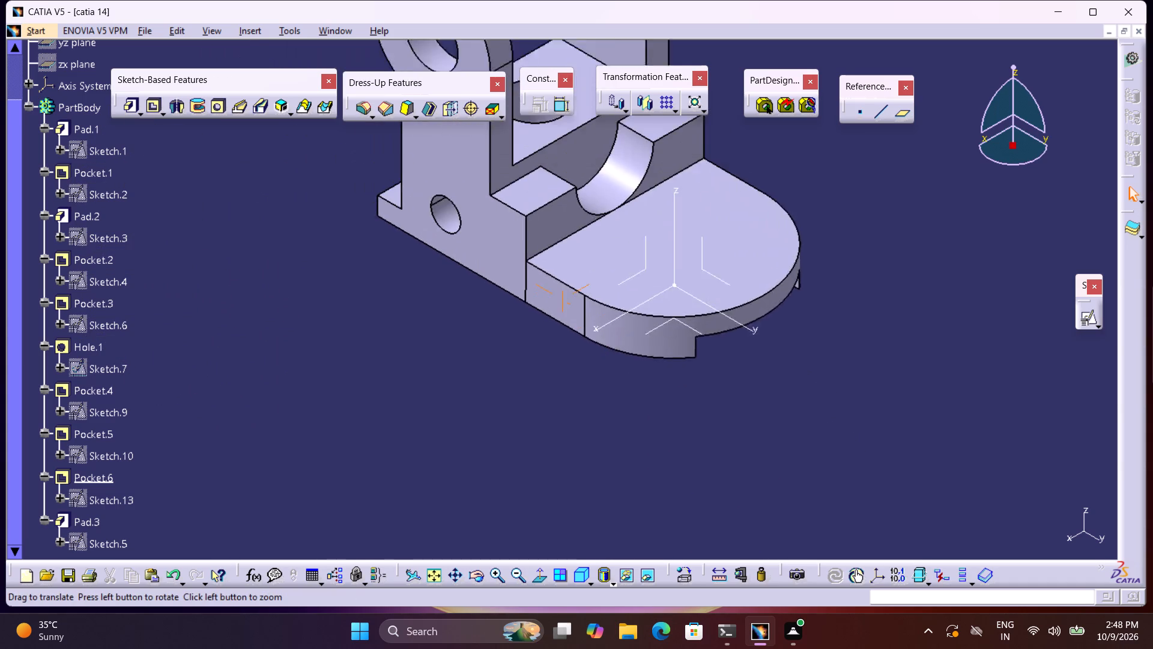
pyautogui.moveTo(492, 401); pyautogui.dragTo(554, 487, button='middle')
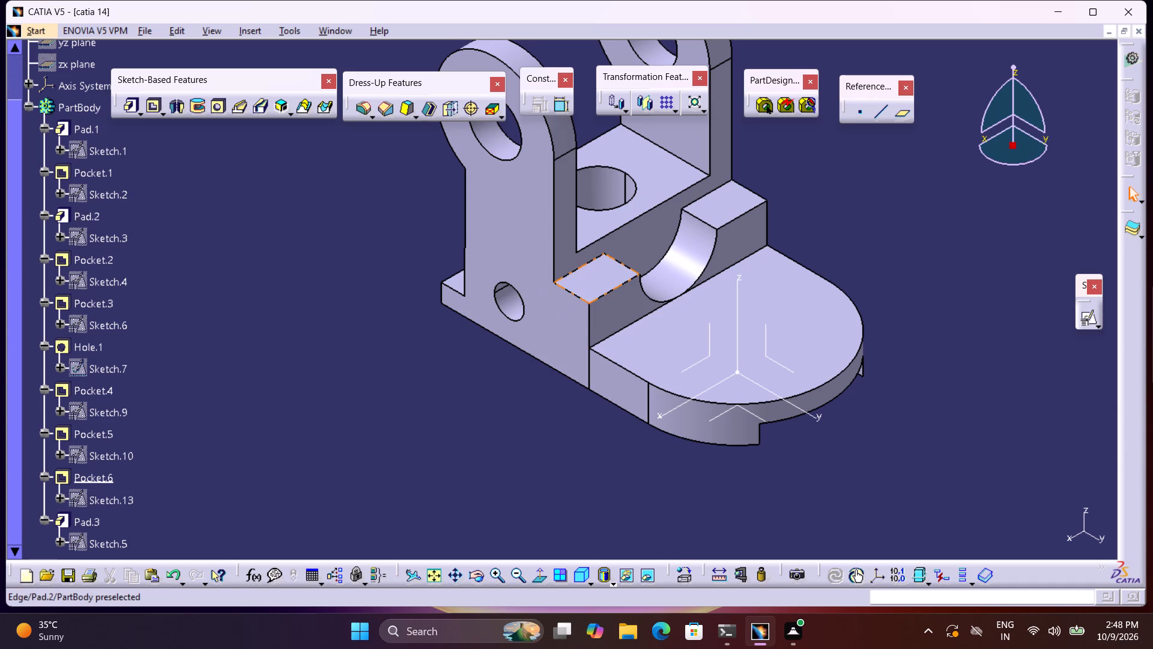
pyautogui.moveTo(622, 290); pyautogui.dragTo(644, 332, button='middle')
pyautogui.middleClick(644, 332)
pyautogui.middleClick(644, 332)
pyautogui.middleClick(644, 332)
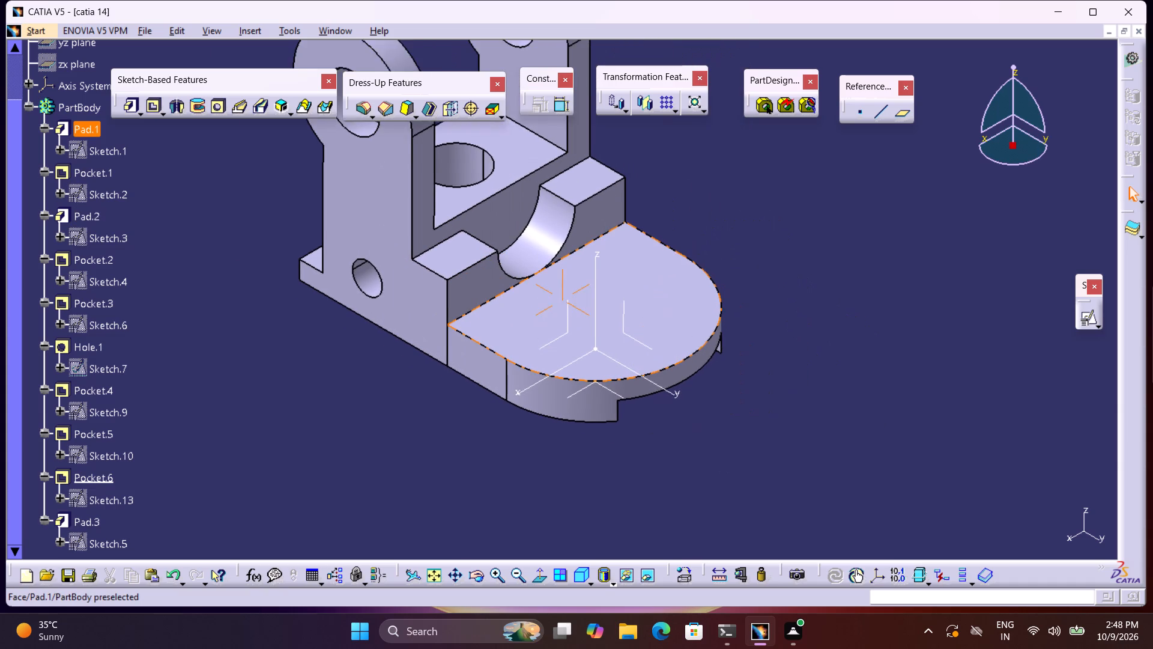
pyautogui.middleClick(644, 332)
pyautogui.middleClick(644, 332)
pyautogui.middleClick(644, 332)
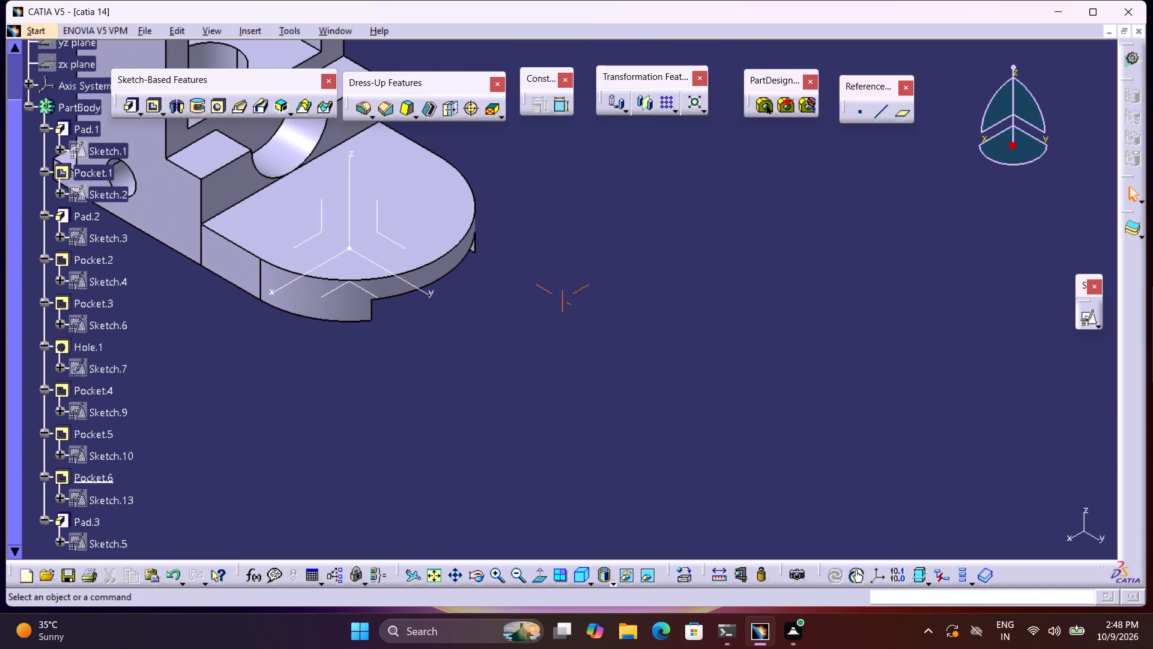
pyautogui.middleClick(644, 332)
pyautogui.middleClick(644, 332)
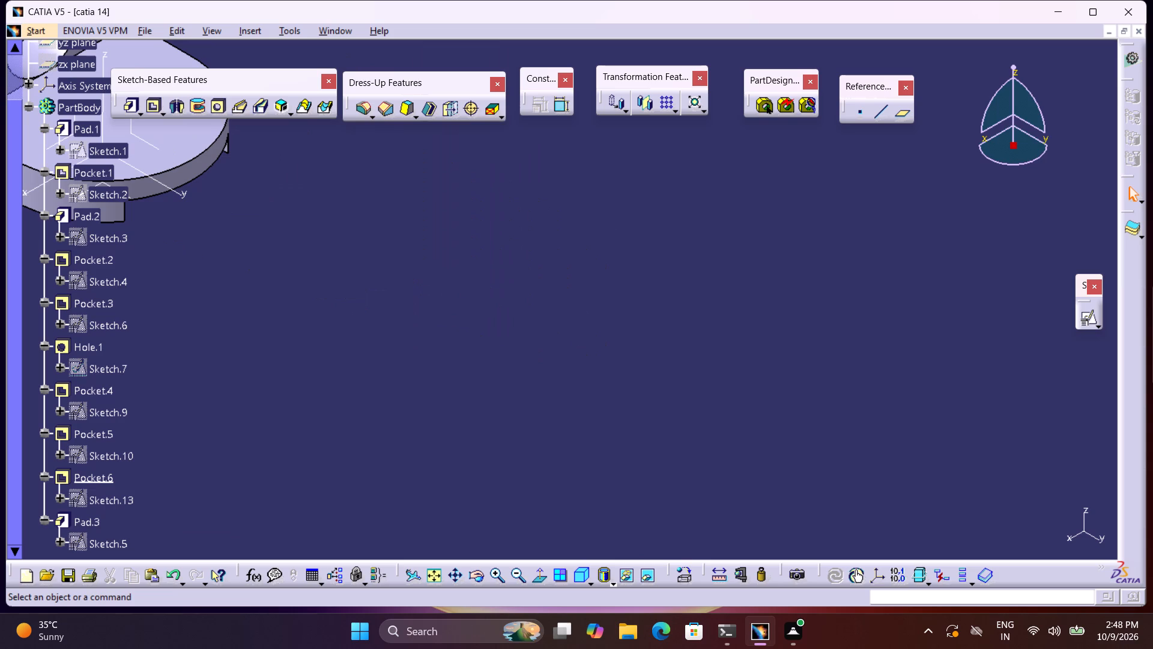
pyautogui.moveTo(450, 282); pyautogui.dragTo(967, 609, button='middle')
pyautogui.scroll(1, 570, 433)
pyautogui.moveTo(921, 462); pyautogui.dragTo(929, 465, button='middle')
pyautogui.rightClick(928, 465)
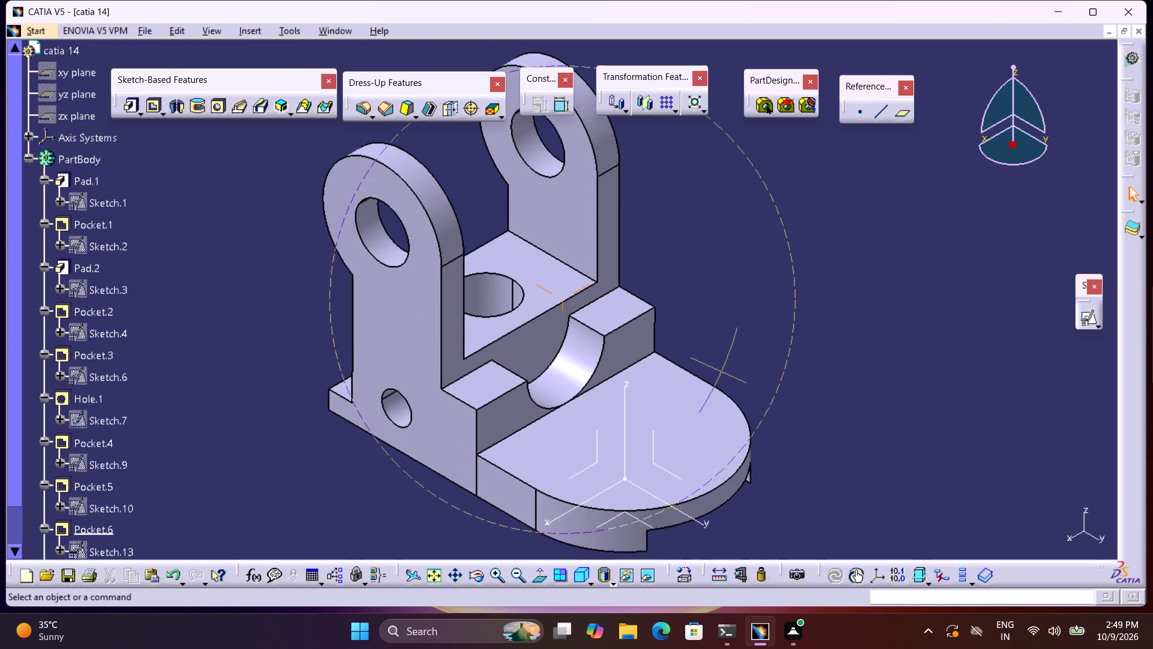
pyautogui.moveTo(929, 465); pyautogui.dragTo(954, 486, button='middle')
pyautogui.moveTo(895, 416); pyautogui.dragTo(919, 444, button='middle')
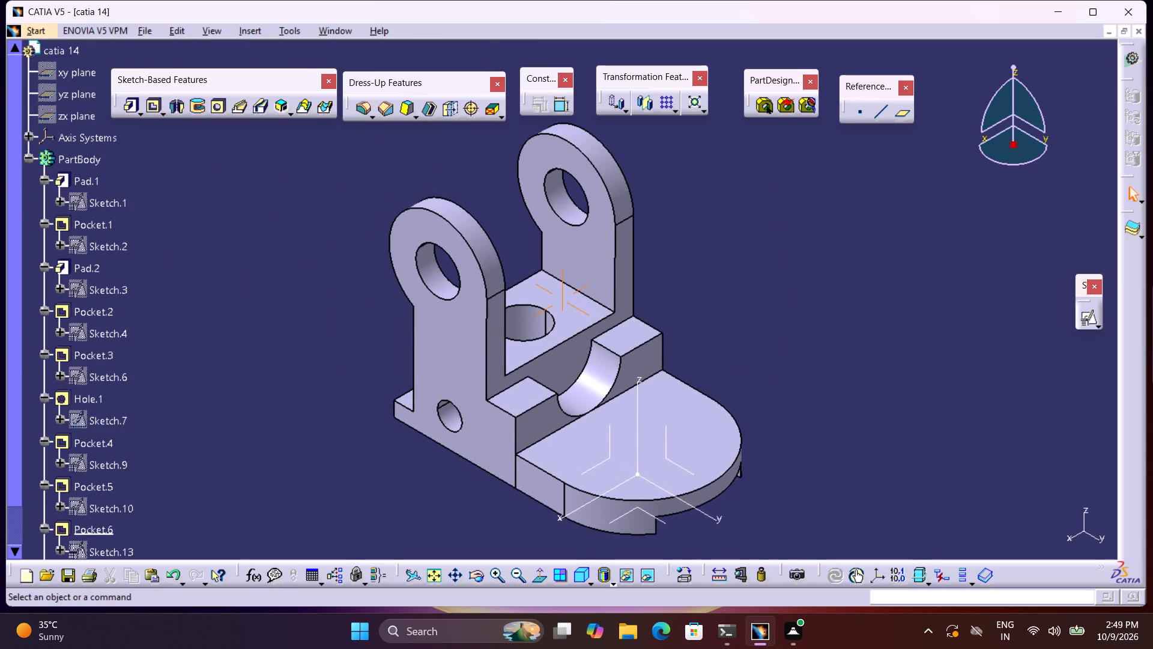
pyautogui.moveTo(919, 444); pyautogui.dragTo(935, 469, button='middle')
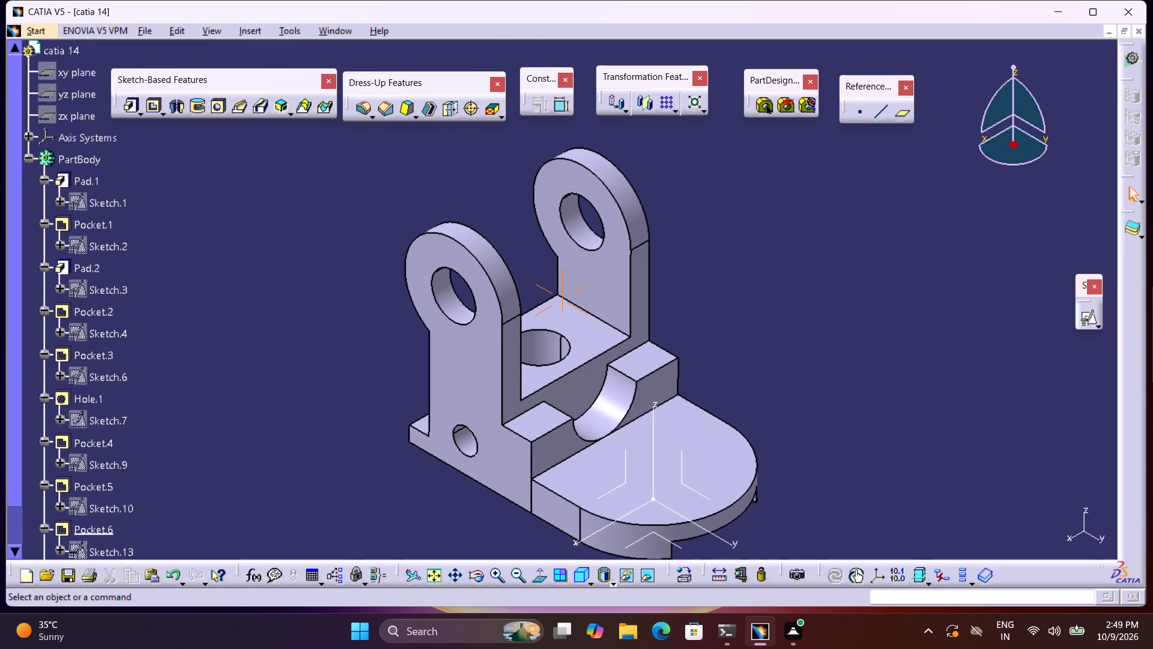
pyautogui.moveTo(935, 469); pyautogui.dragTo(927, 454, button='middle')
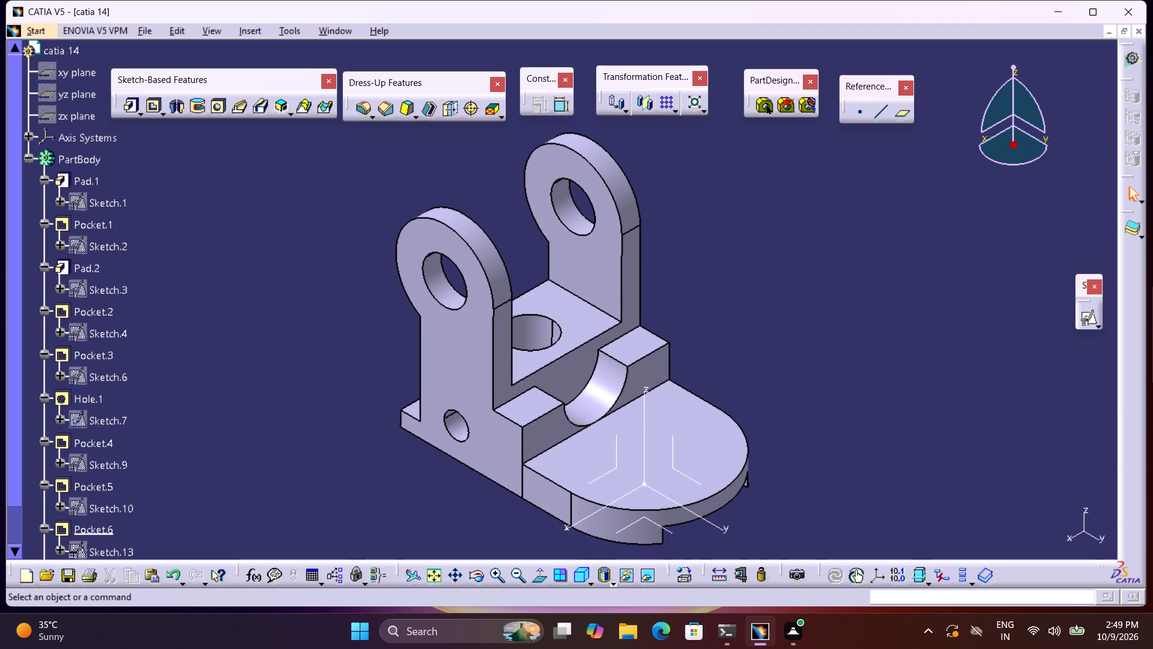
# Check the definition of the round-ended base plate's pad and close it without changes.
pyautogui.doubleClick(498, 473)
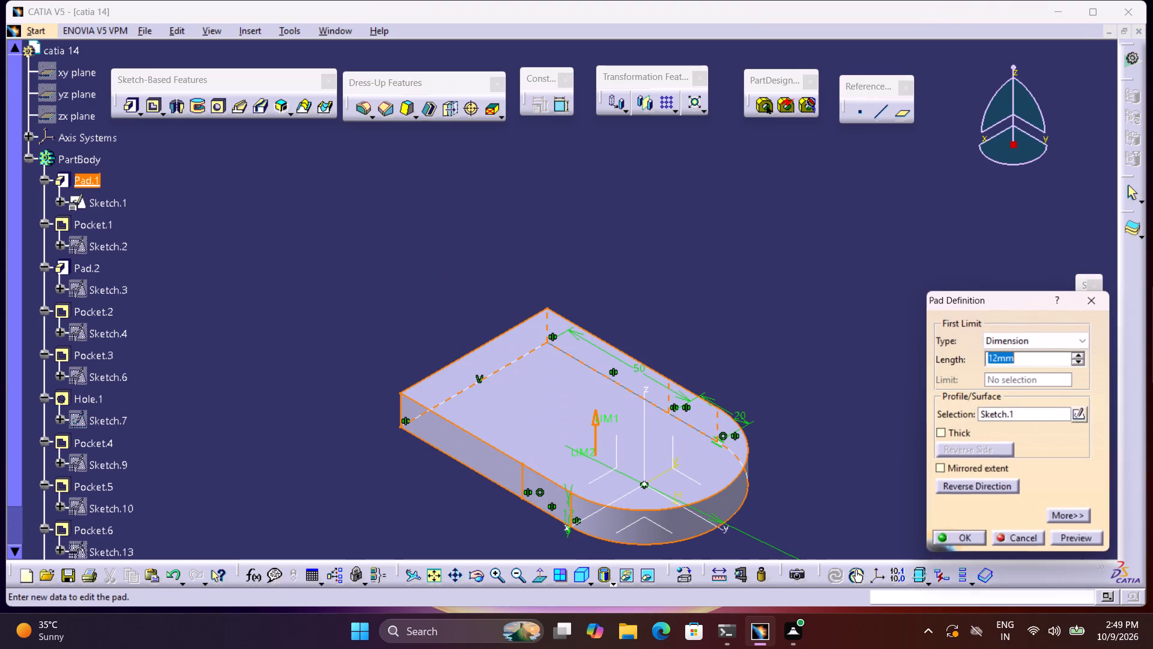
pyautogui.click(1034, 541)
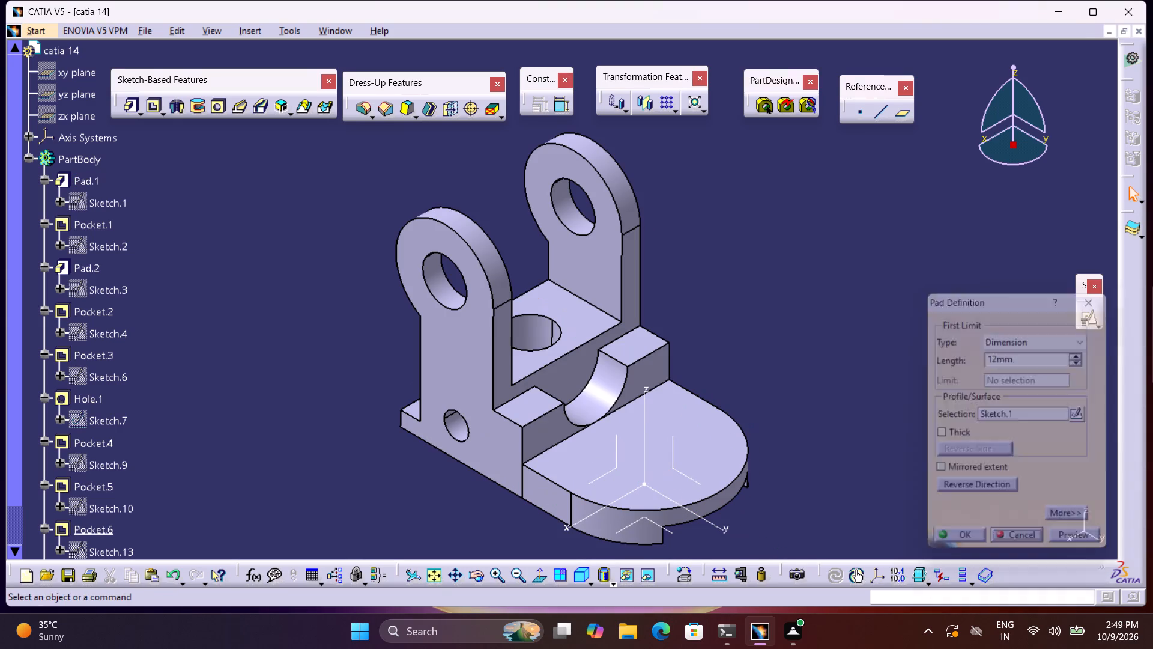
# Open a positioned sketch on the flat holed face between the two arms, viewed from the arms' side of the part.
pyautogui.click(1094, 309)
pyautogui.click(1089, 315)
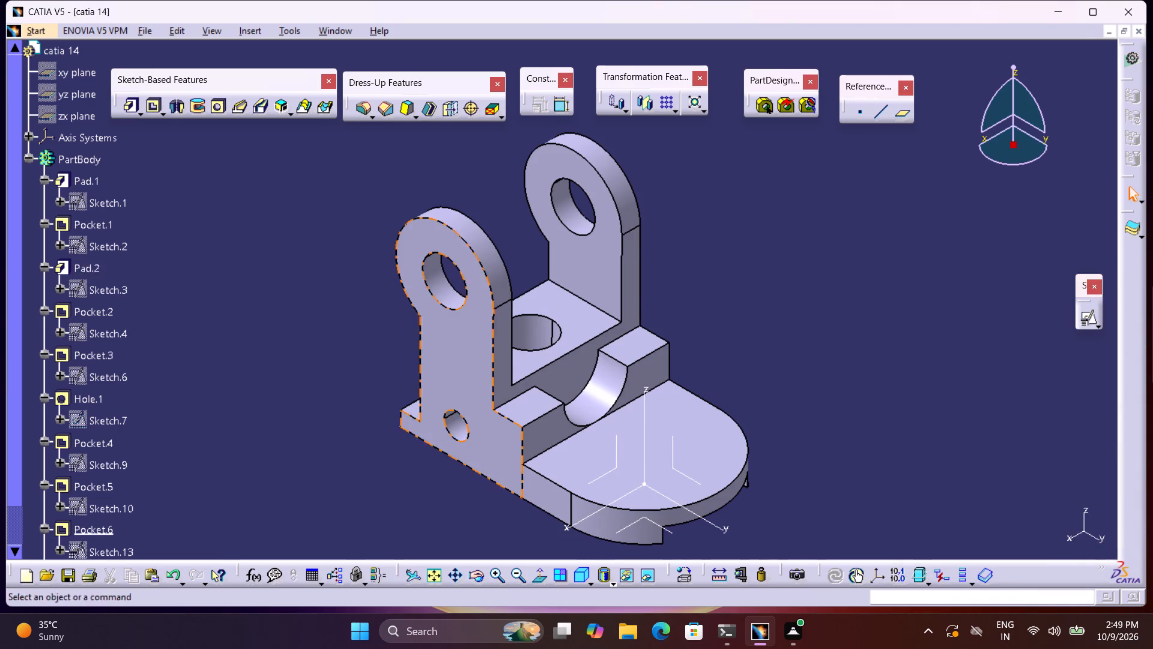
pyautogui.click(581, 324)
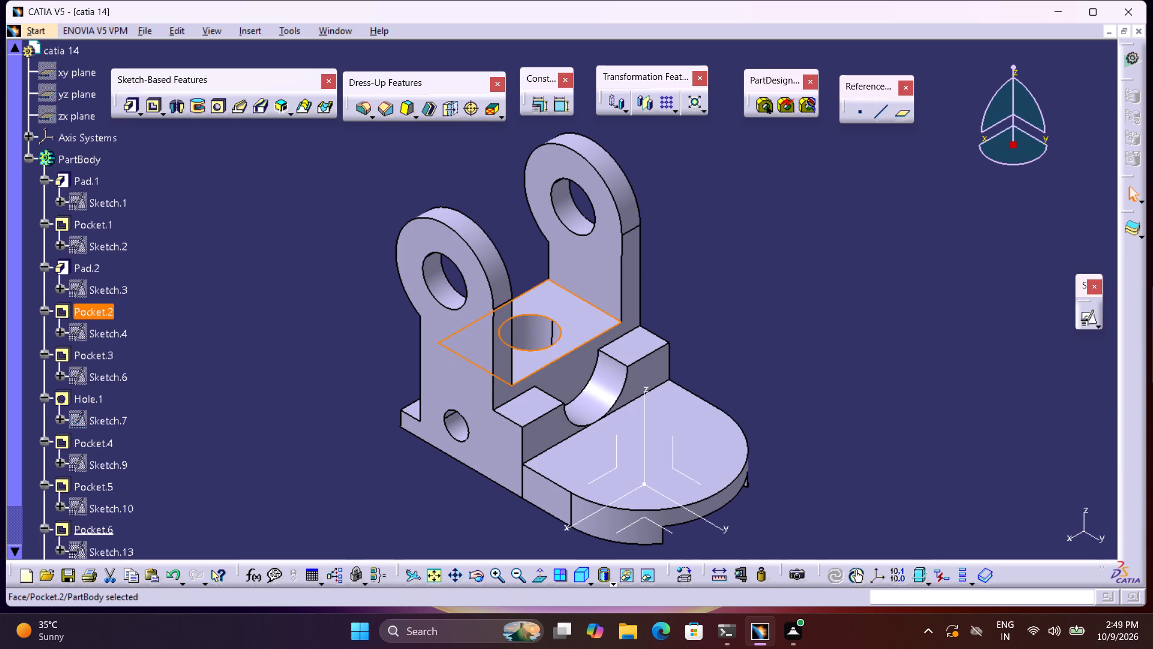
pyautogui.click(1094, 313)
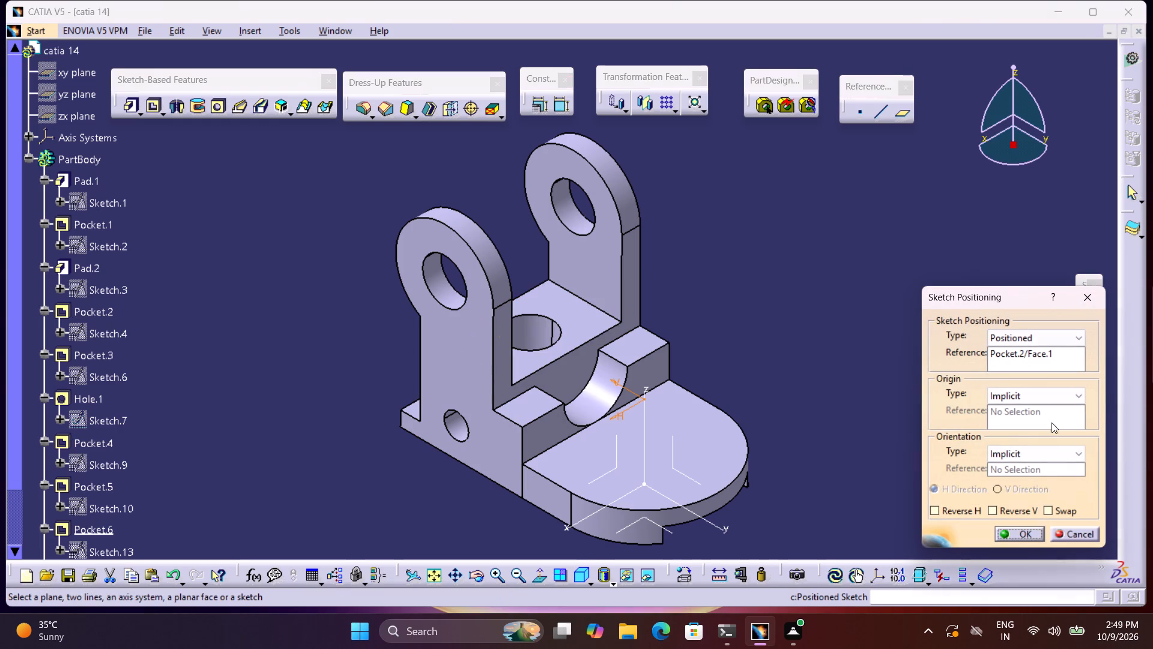
pyautogui.click(1005, 539)
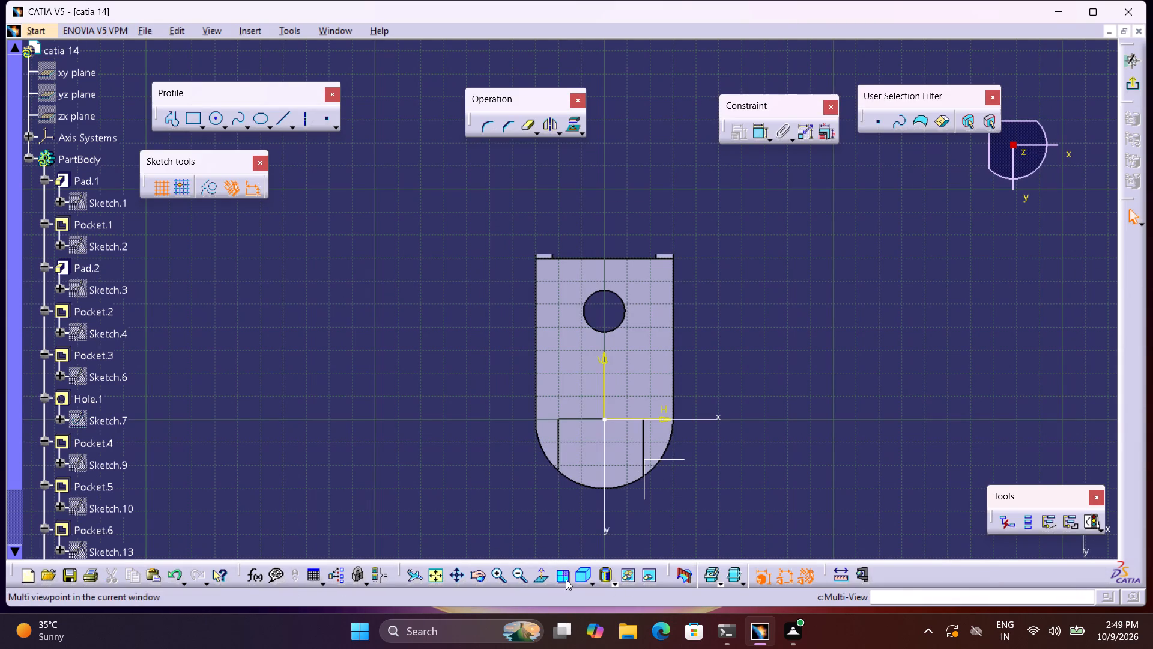
pyautogui.click(542, 581)
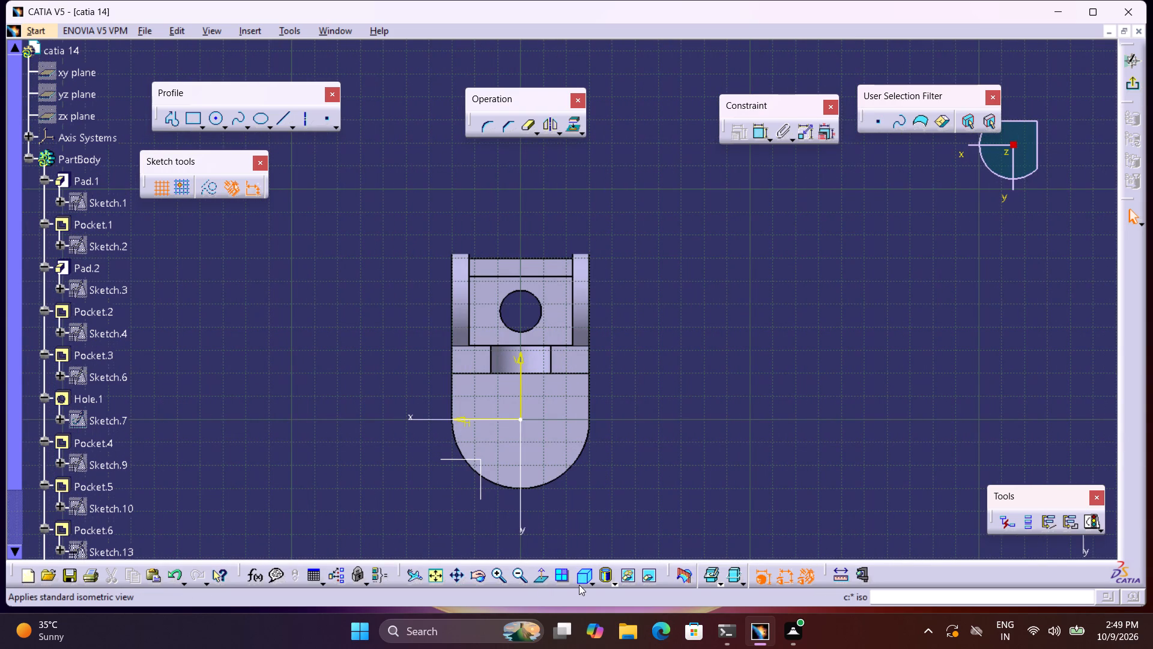
pyautogui.moveTo(603, 537); pyautogui.dragTo(648, 507, button='middle')
pyautogui.rightClick(644, 558)
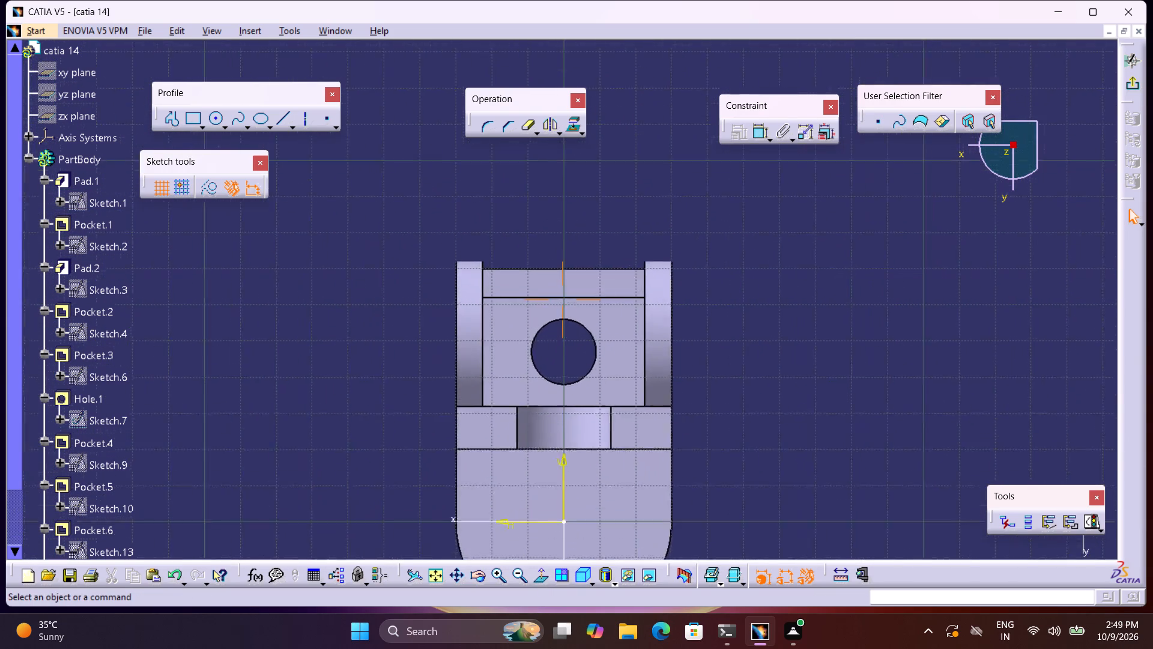
pyautogui.moveTo(648, 507); pyautogui.dragTo(656, 469, button='middle')
pyautogui.moveTo(655, 463); pyautogui.dragTo(663, 359, button='middle')
pyautogui.middleClick(663, 359)
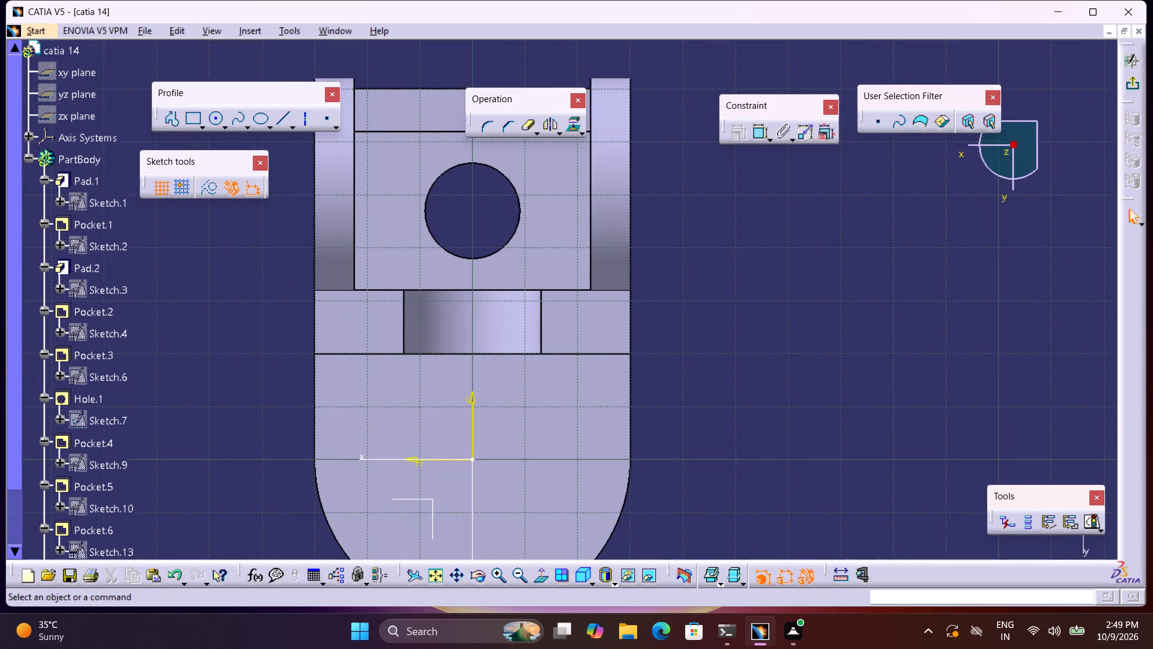
pyautogui.moveTo(712, 398); pyautogui.dragTo(751, 427, button='middle')
pyautogui.middleClick(751, 427)
pyautogui.moveTo(552, 281); pyautogui.dragTo(847, 484, button='middle')
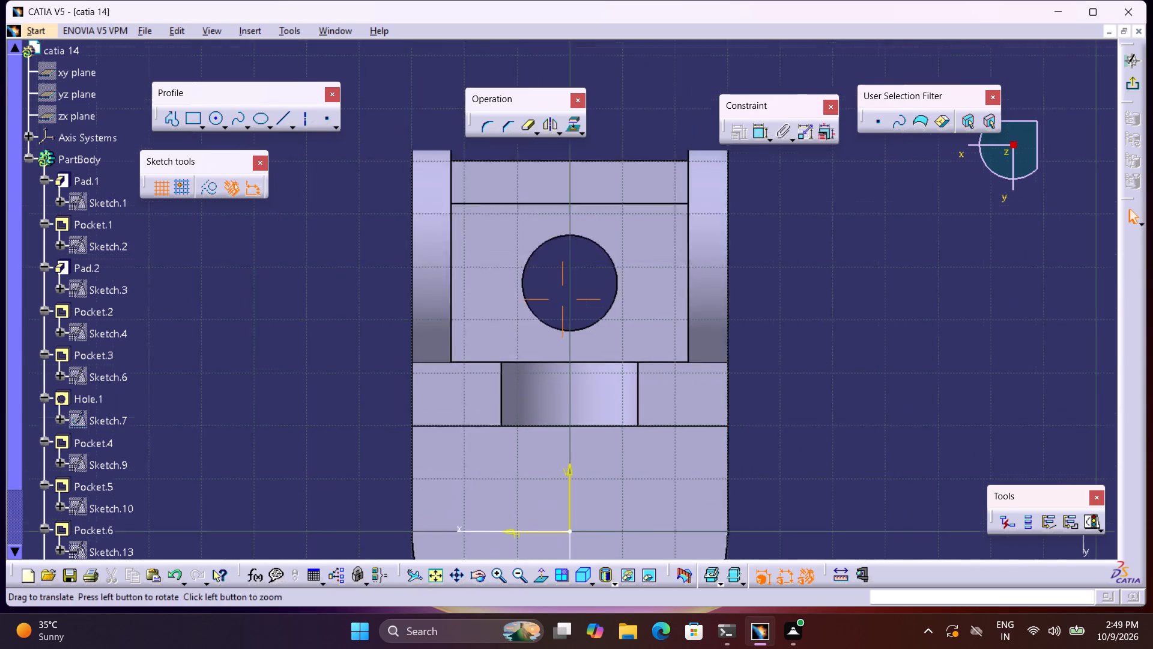
pyautogui.moveTo(847, 484); pyautogui.dragTo(829, 373, button='middle')
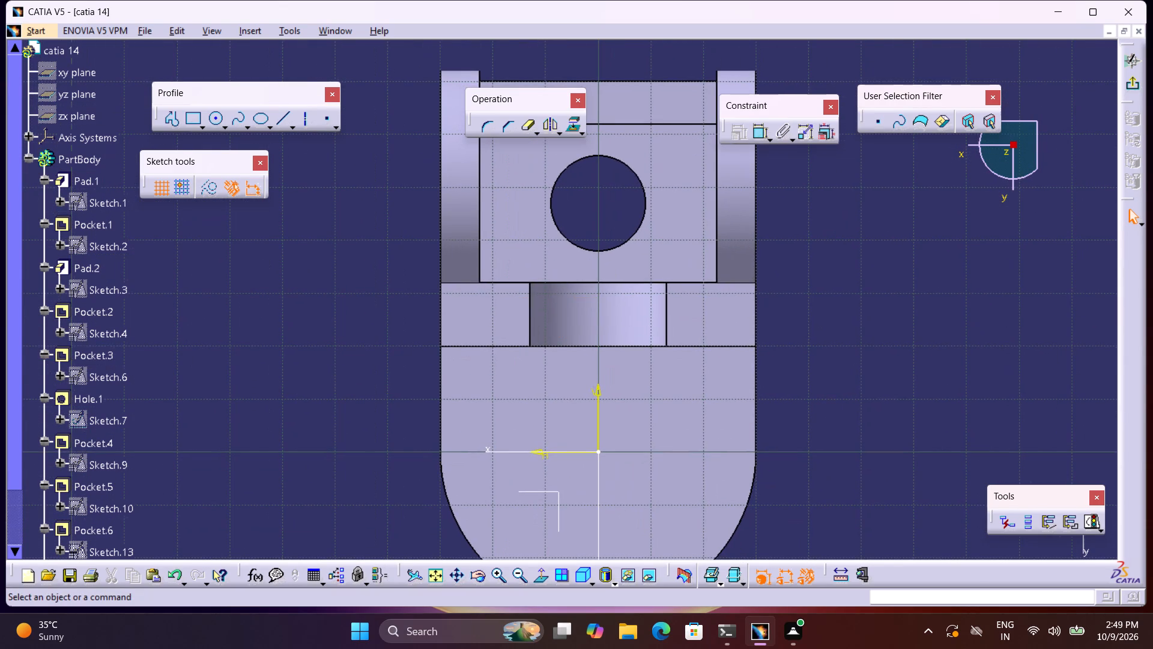
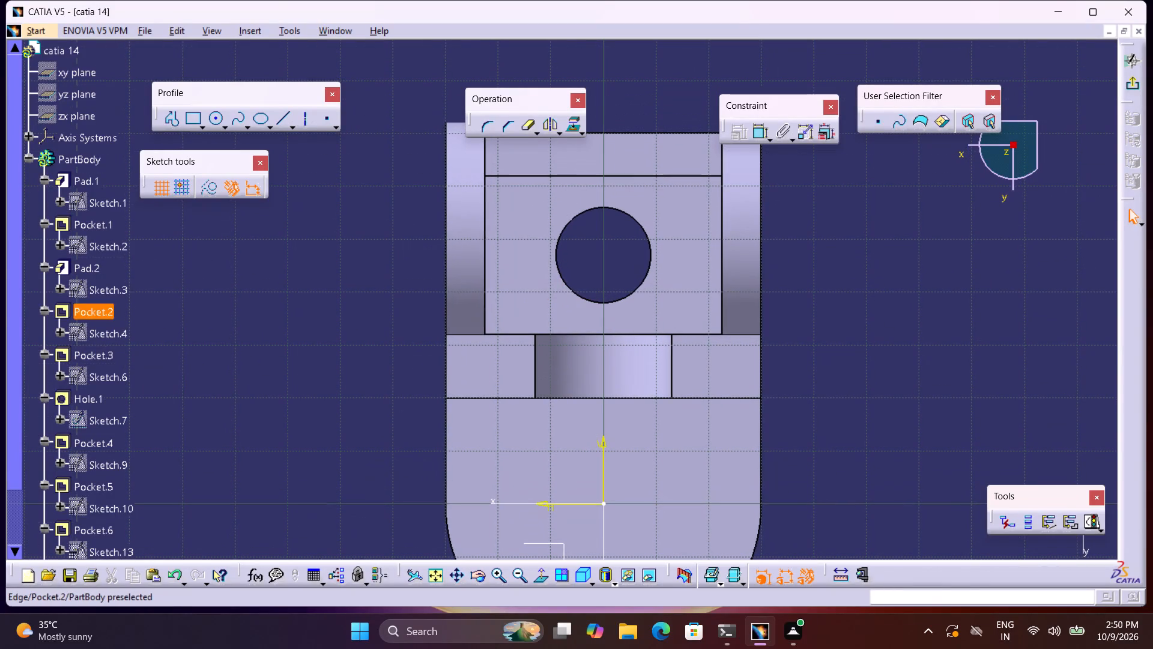
# Leave the sketch on the holed face between the arms and return to the 3D part.
pyautogui.click(618, 294)
pyautogui.doubleClick(620, 298)
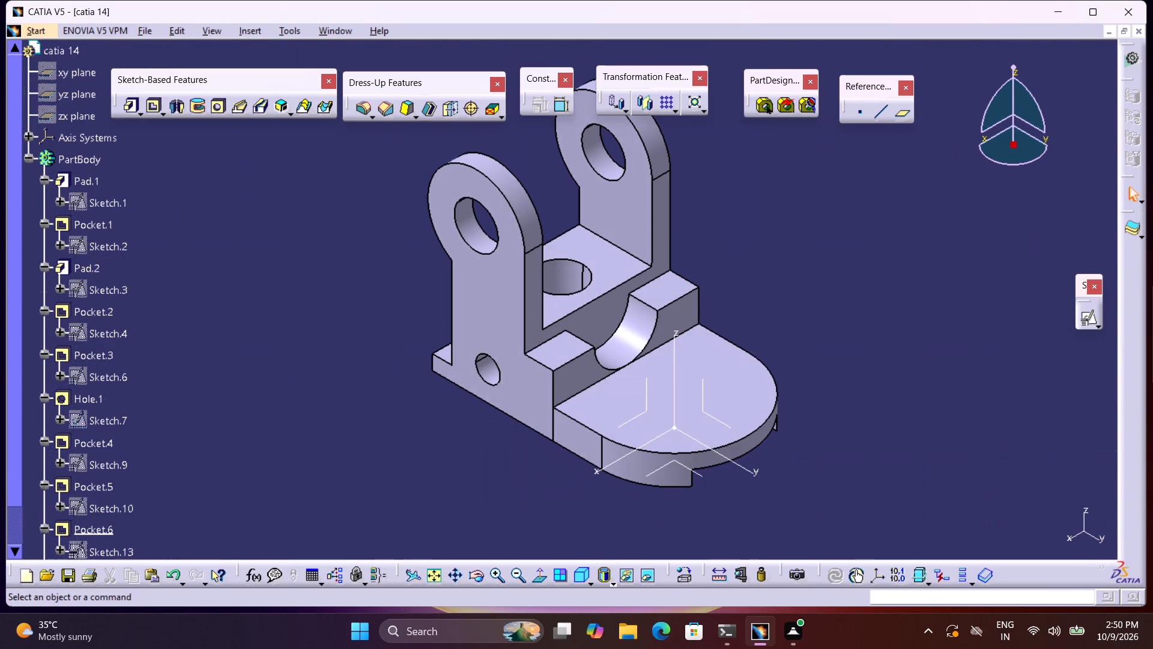
pyautogui.doubleClick(973, 252)
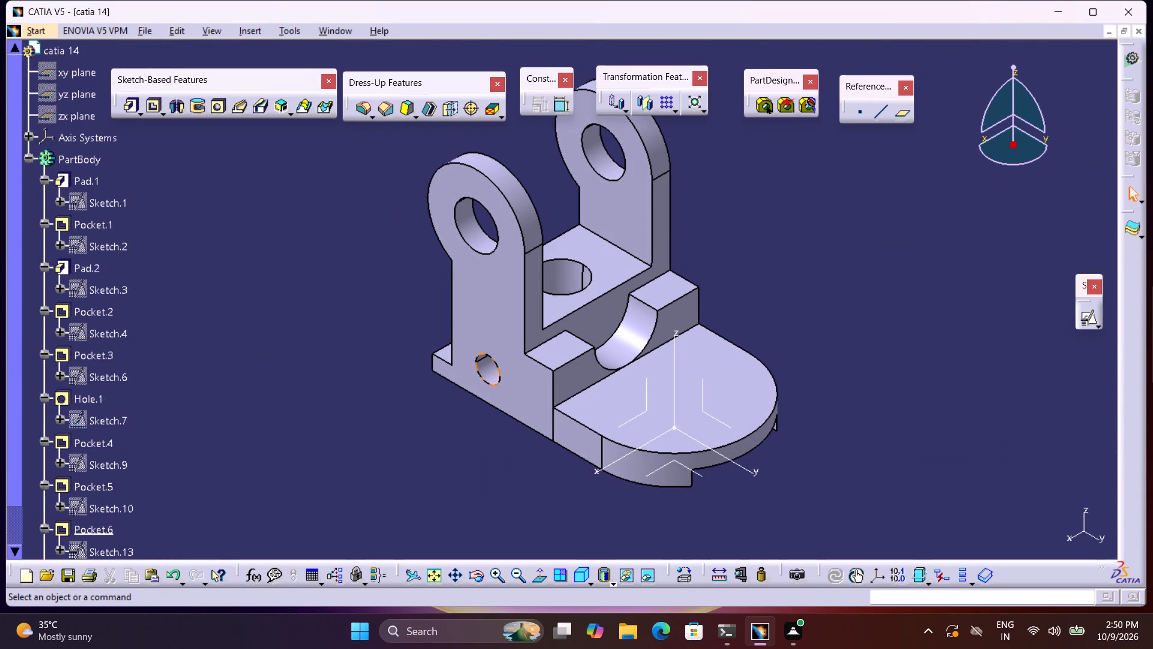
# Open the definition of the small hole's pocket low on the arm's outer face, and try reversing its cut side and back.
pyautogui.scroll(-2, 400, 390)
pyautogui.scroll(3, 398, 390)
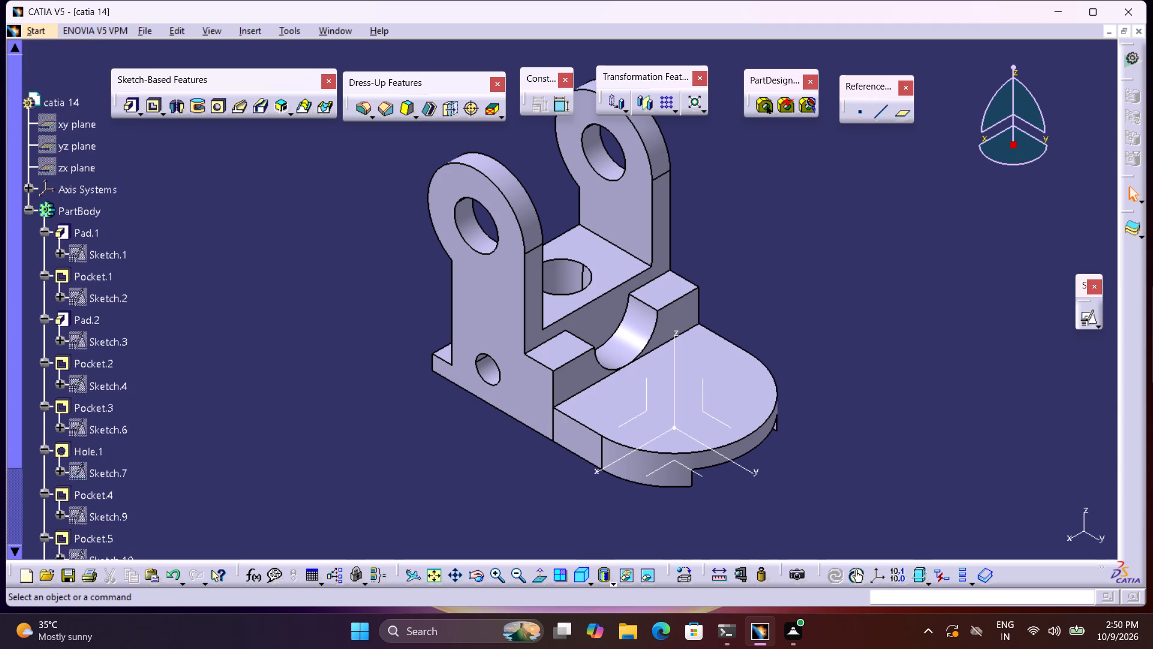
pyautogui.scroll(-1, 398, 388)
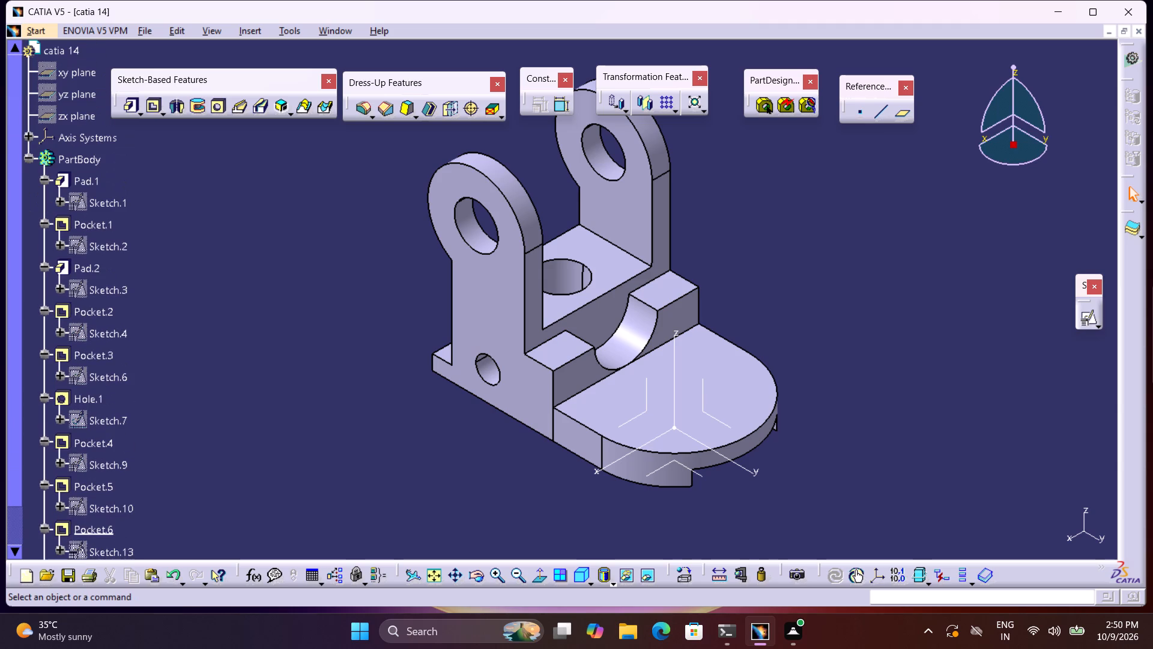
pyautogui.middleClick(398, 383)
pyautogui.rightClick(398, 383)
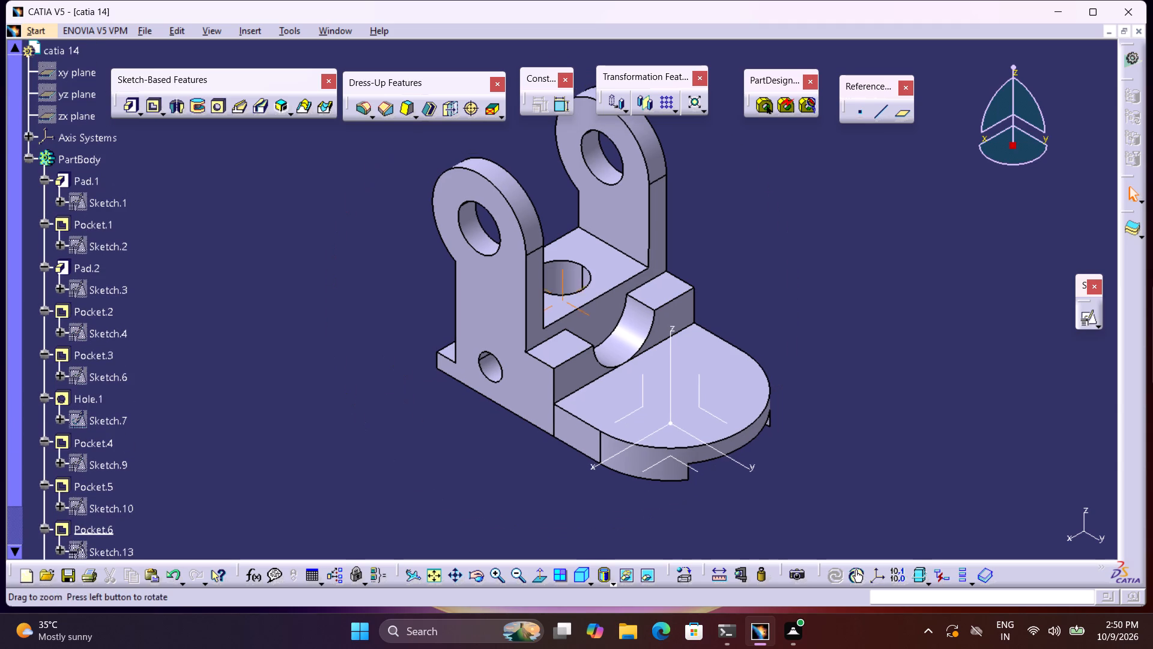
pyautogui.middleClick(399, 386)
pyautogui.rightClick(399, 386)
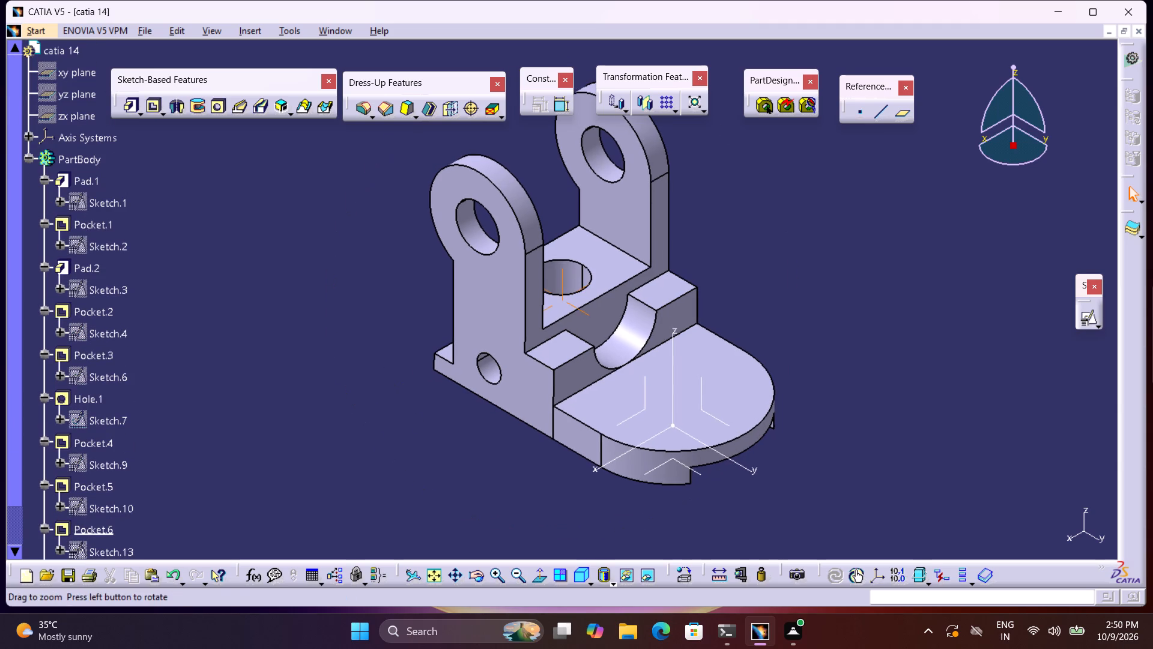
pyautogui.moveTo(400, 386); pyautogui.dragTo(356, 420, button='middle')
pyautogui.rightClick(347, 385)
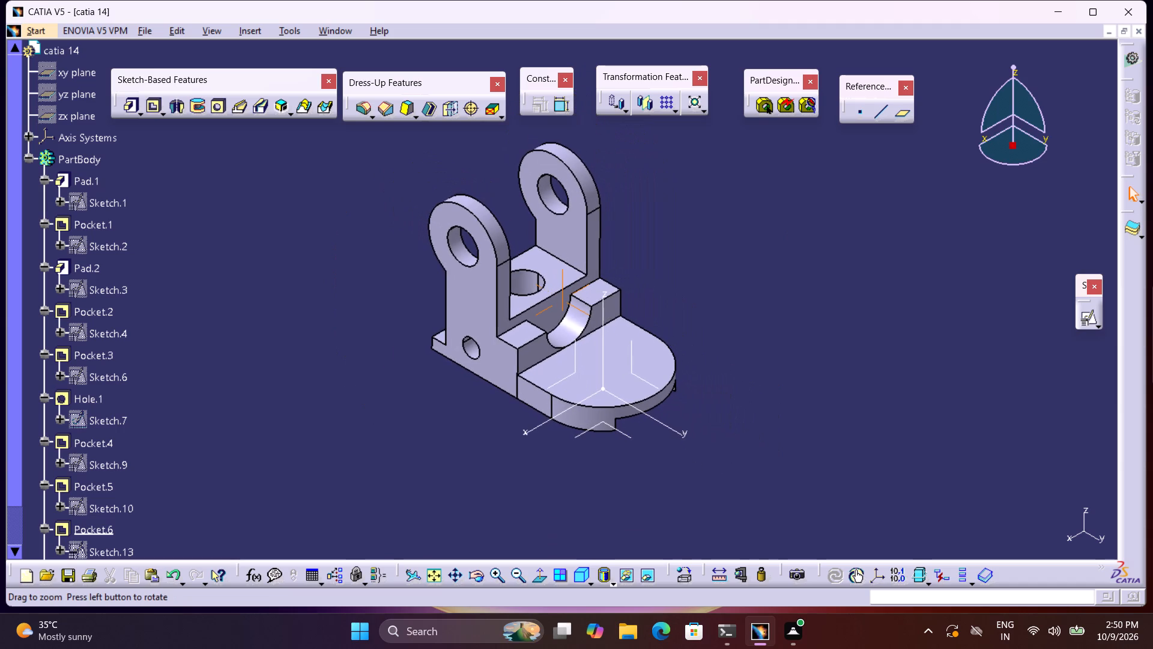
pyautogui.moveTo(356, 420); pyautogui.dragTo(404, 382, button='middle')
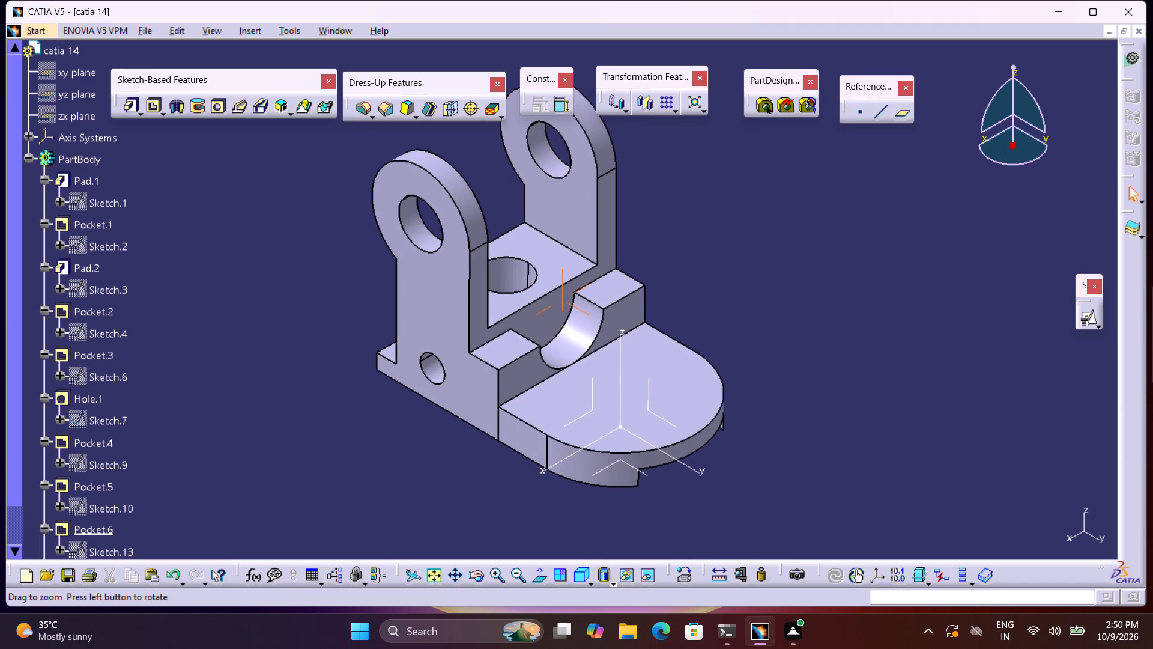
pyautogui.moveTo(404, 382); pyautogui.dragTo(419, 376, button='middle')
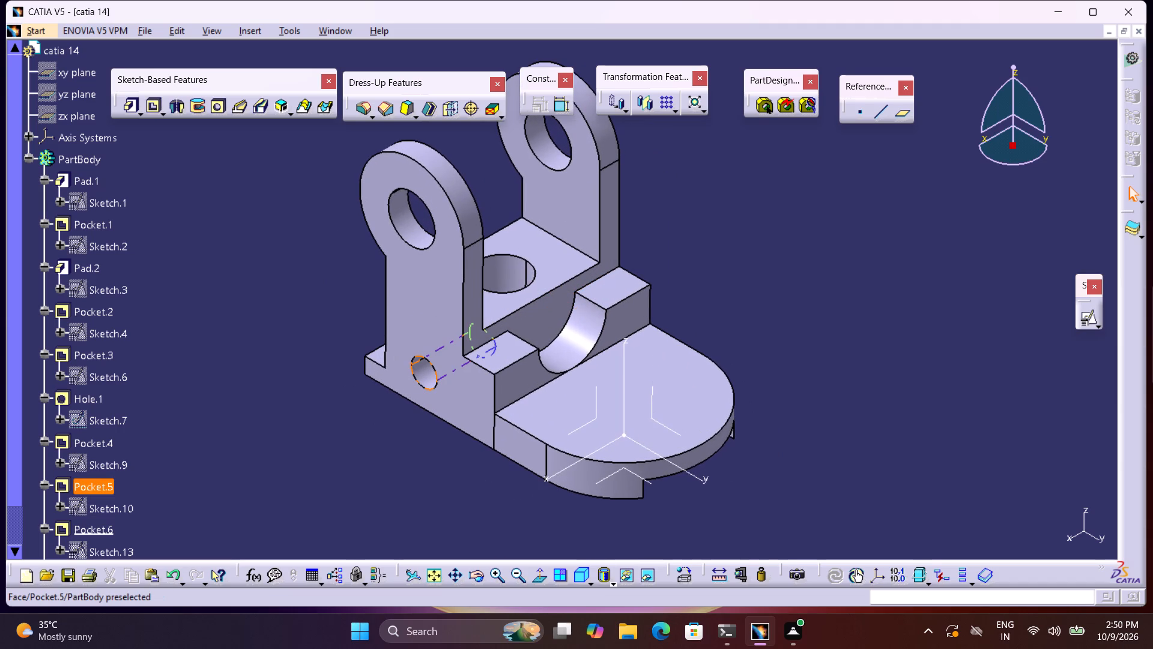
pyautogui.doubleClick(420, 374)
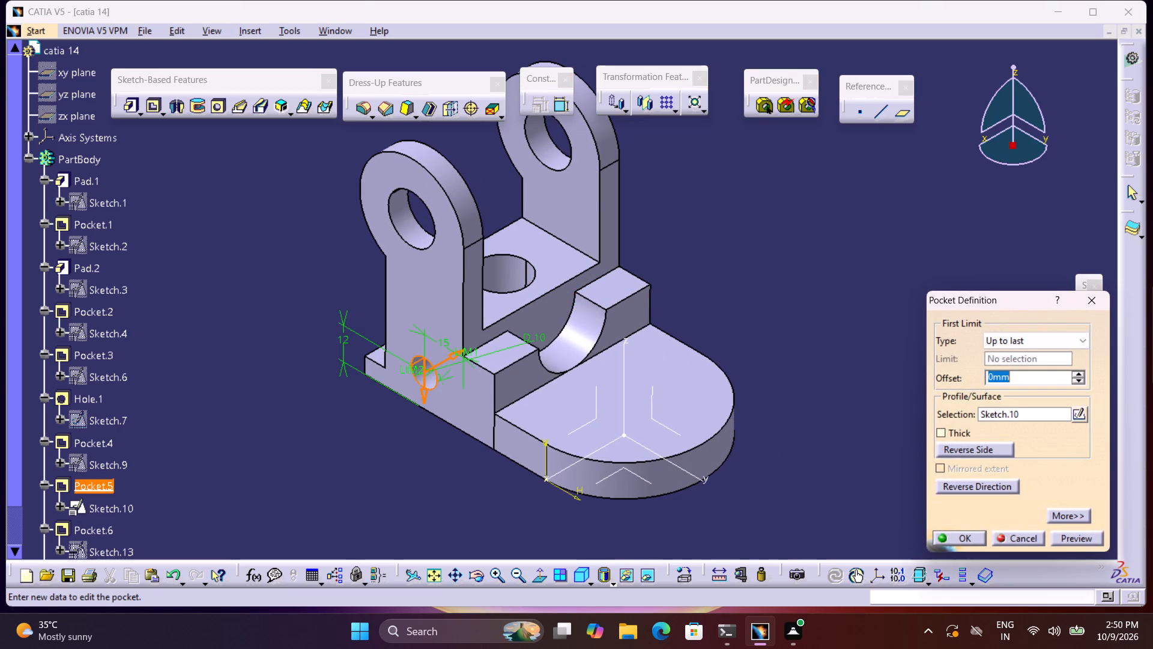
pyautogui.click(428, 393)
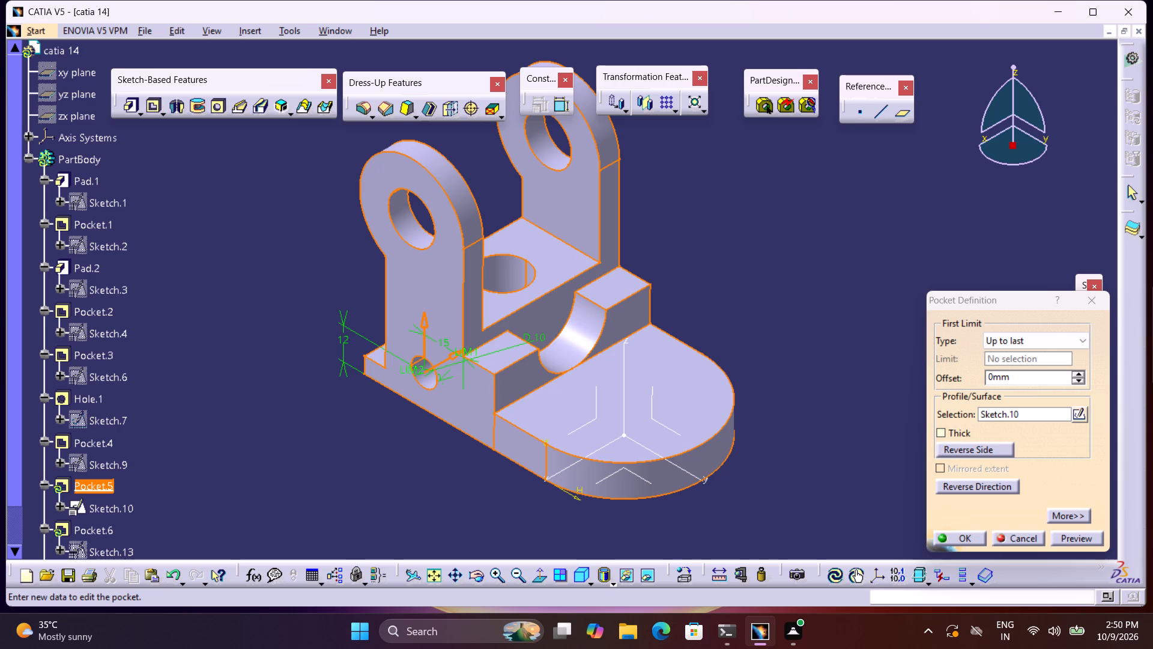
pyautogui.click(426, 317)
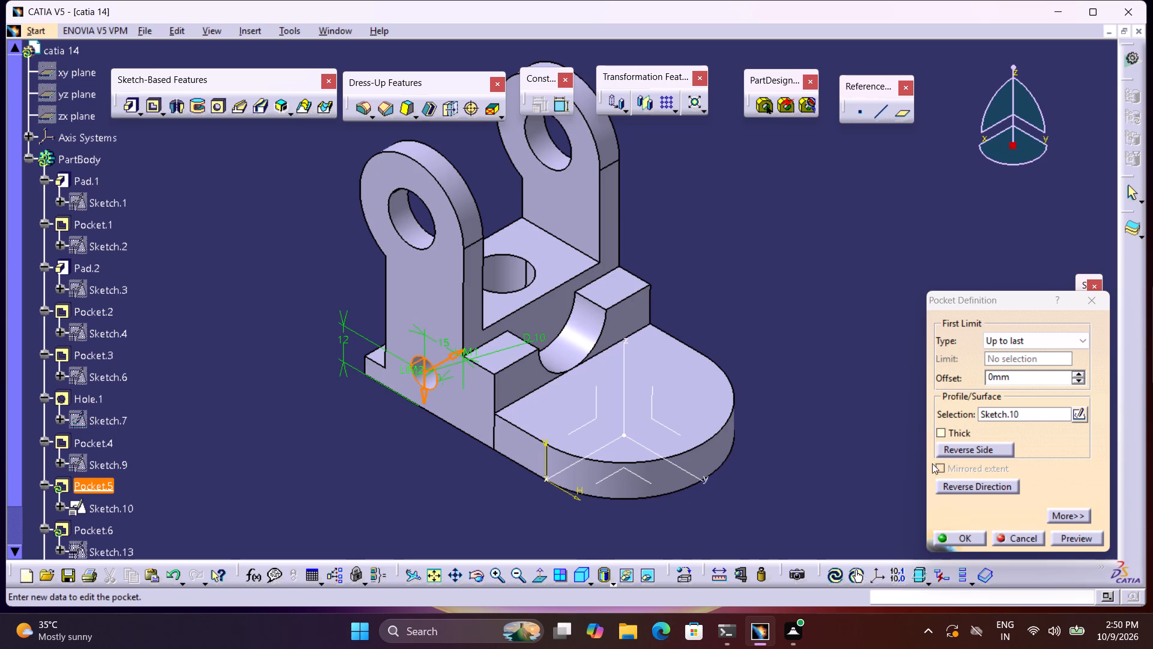
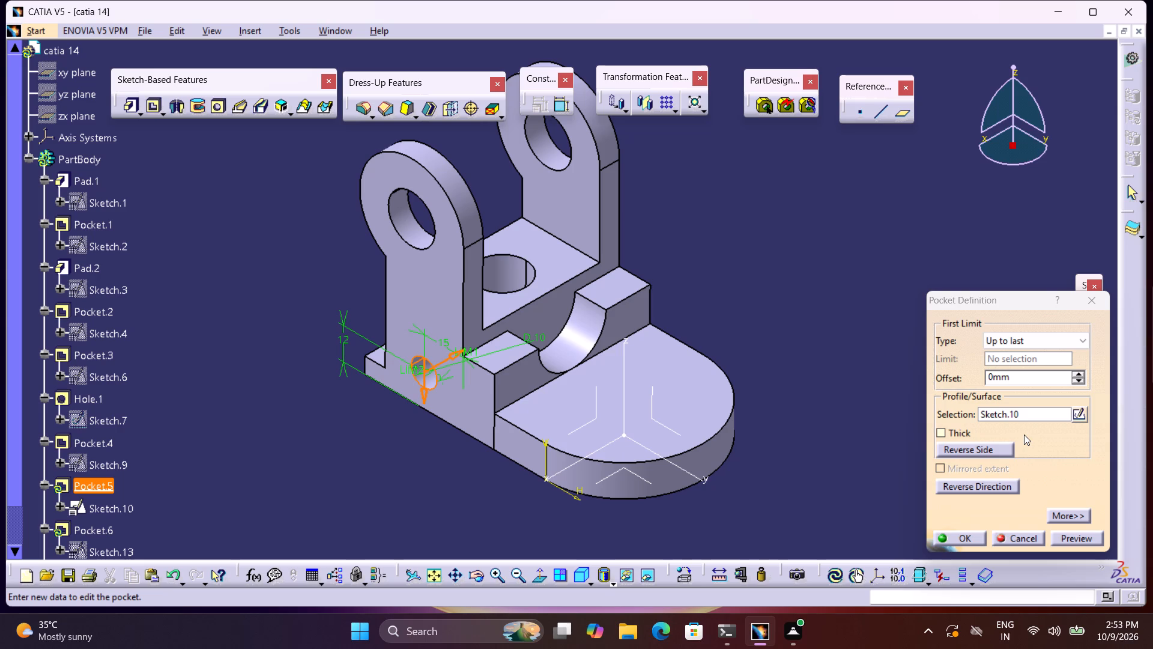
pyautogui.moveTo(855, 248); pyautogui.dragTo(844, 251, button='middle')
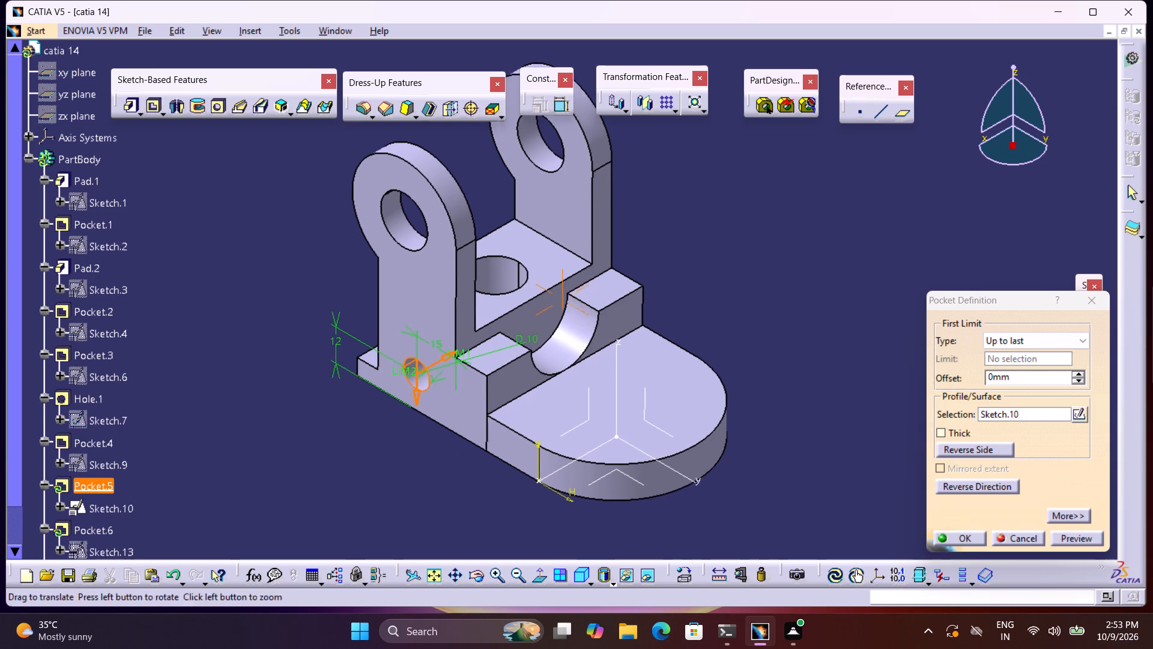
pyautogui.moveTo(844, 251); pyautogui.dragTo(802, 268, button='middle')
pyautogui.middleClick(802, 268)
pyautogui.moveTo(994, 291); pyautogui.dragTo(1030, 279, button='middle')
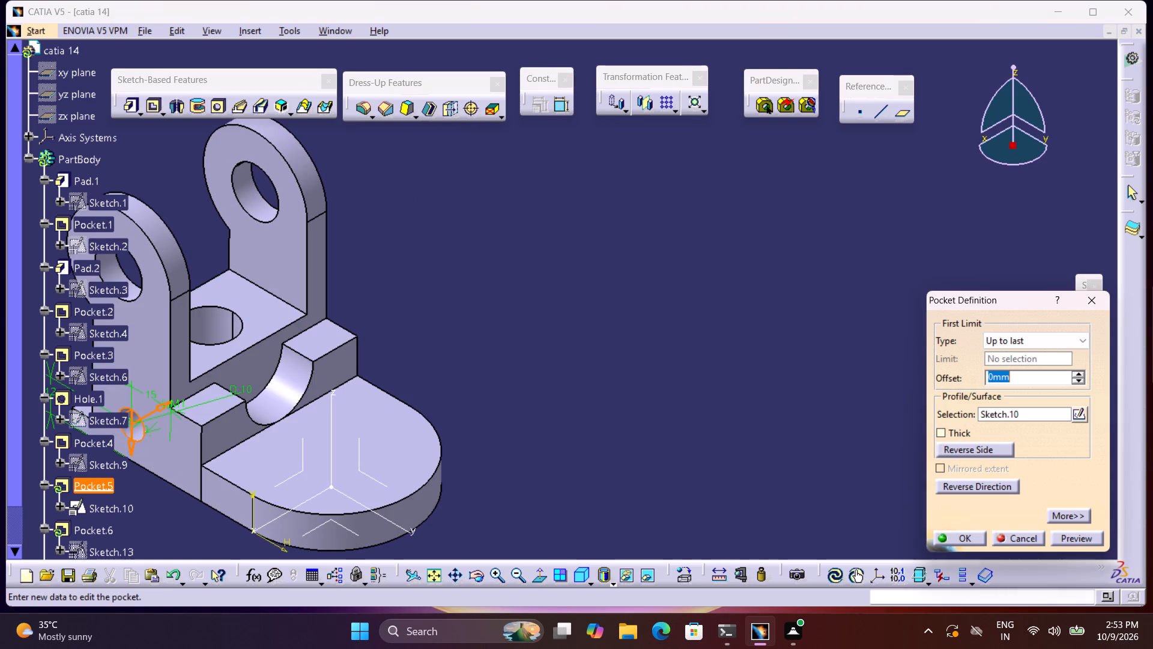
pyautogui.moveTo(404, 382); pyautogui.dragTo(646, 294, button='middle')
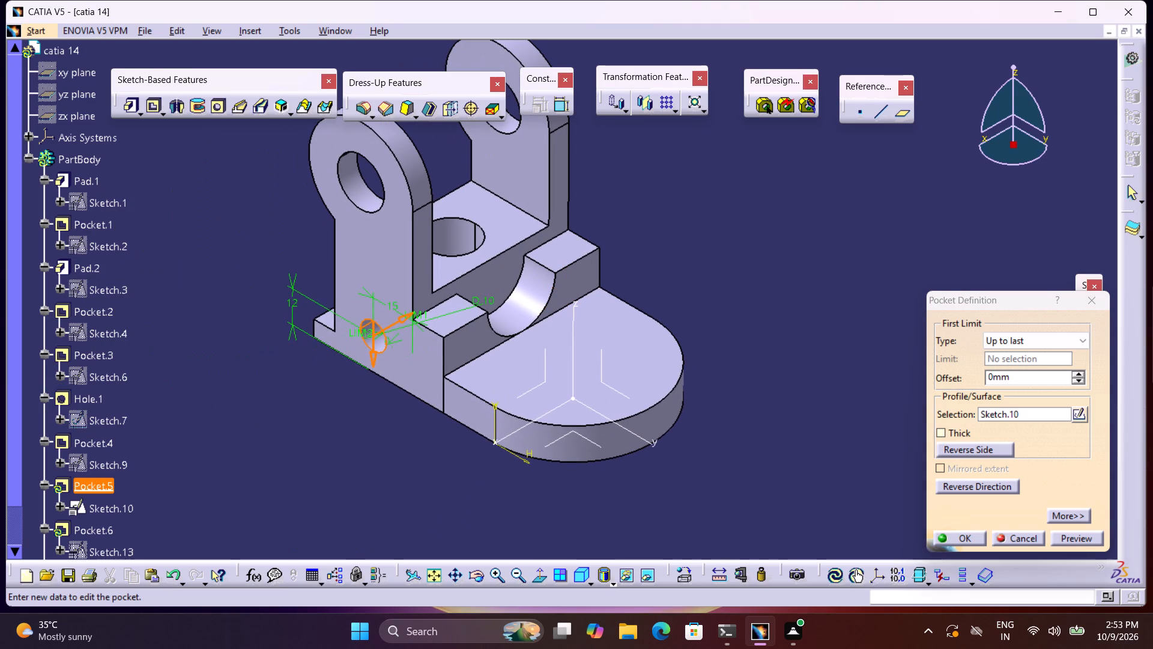
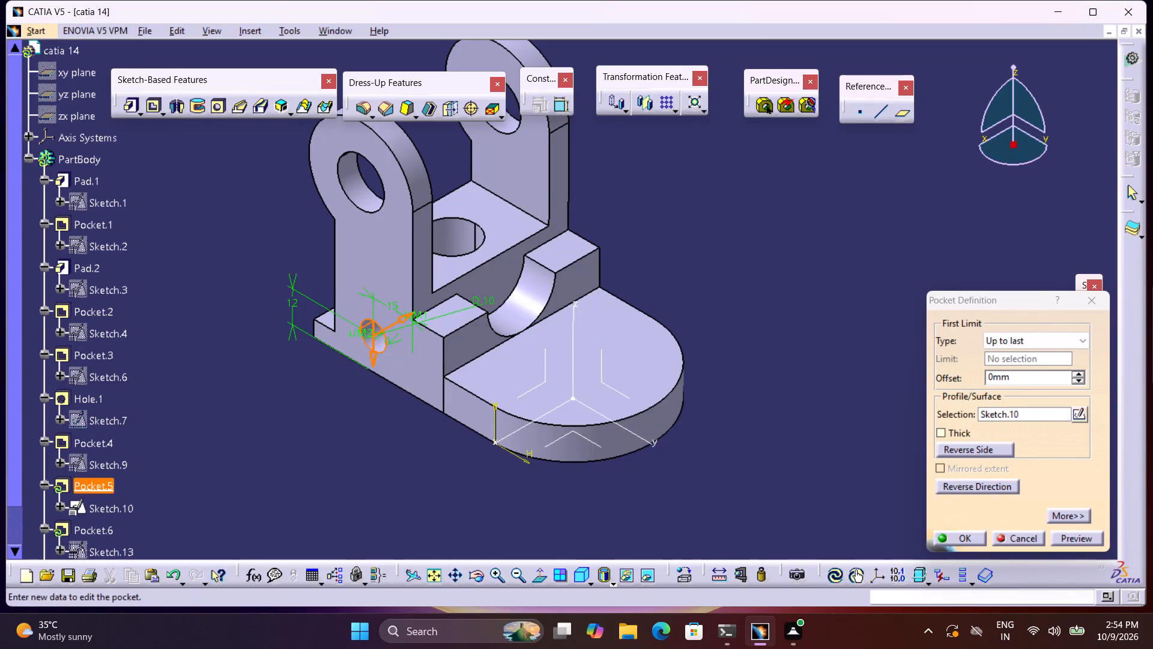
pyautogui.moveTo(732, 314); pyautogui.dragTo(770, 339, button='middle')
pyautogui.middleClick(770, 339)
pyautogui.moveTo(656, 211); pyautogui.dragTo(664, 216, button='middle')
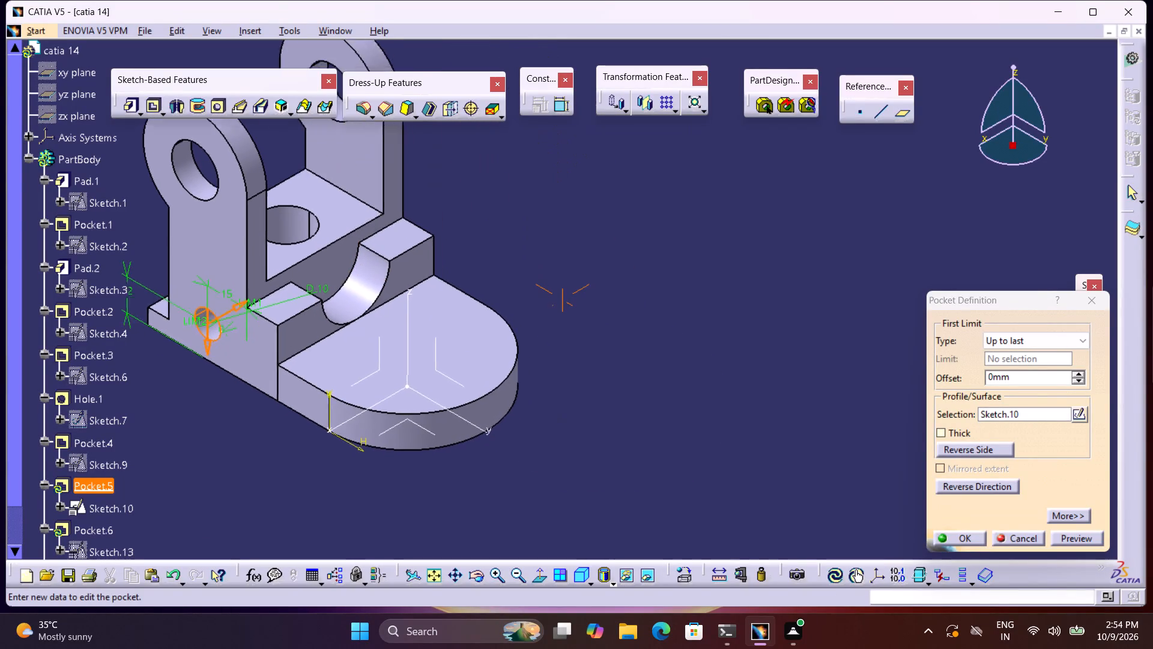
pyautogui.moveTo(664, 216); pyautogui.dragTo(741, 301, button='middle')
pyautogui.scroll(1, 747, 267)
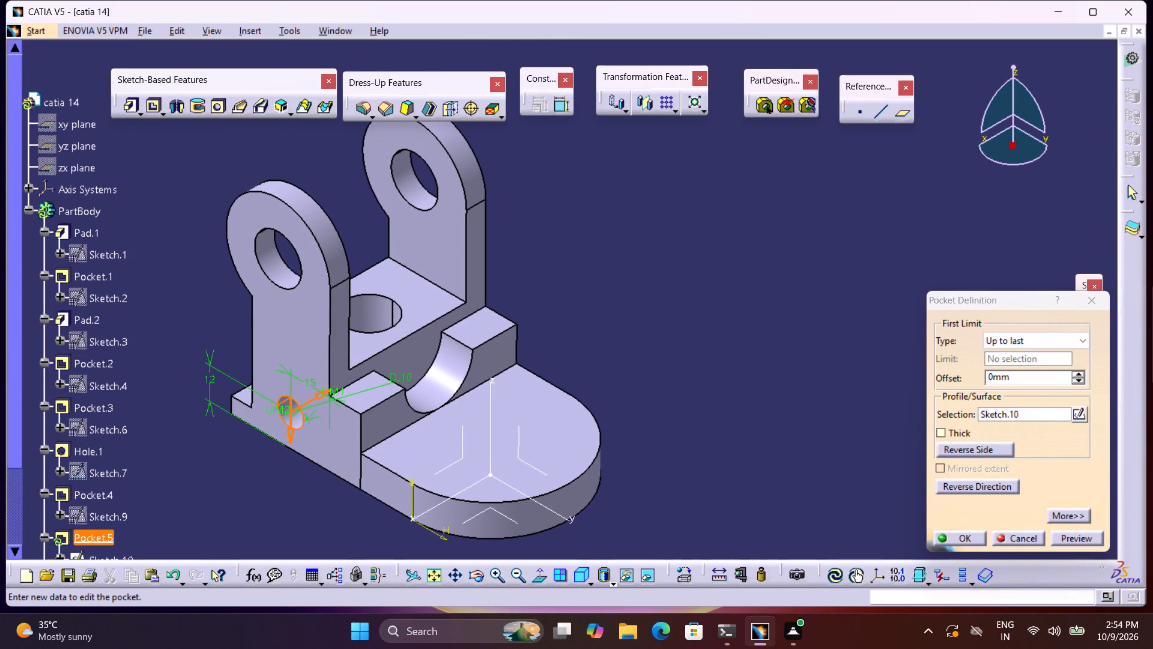
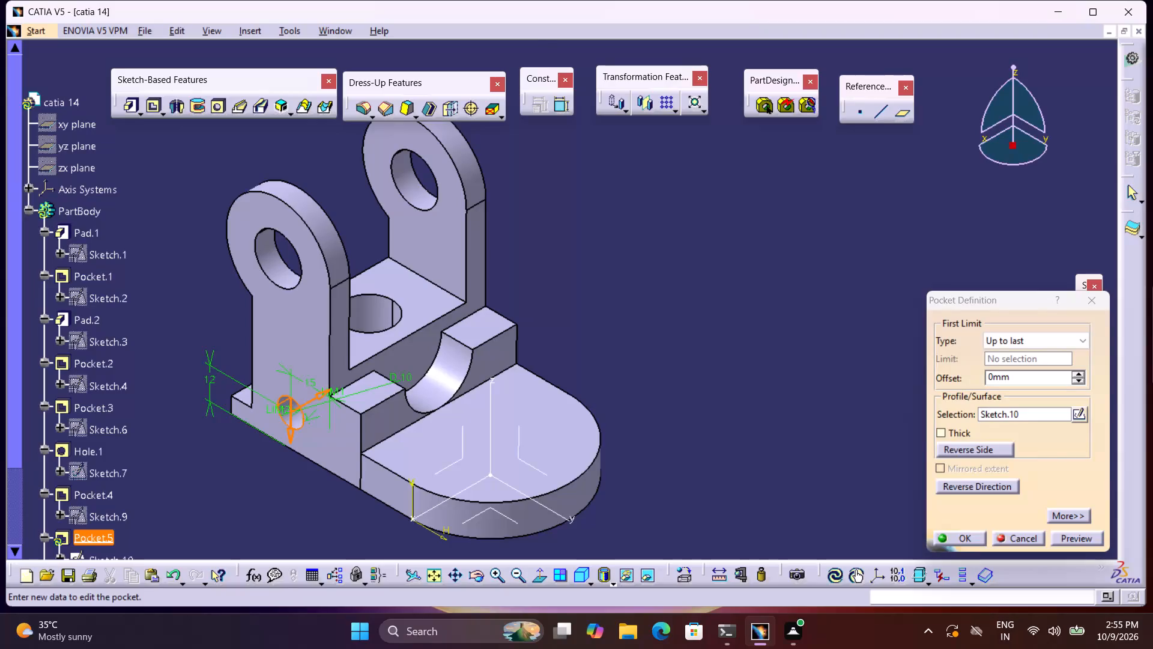
# Examine the Pocket.5 side hole and its pocket definition on the model, closing the definition without changes.
pyautogui.moveTo(736, 300); pyautogui.dragTo(831, 229, button='middle')
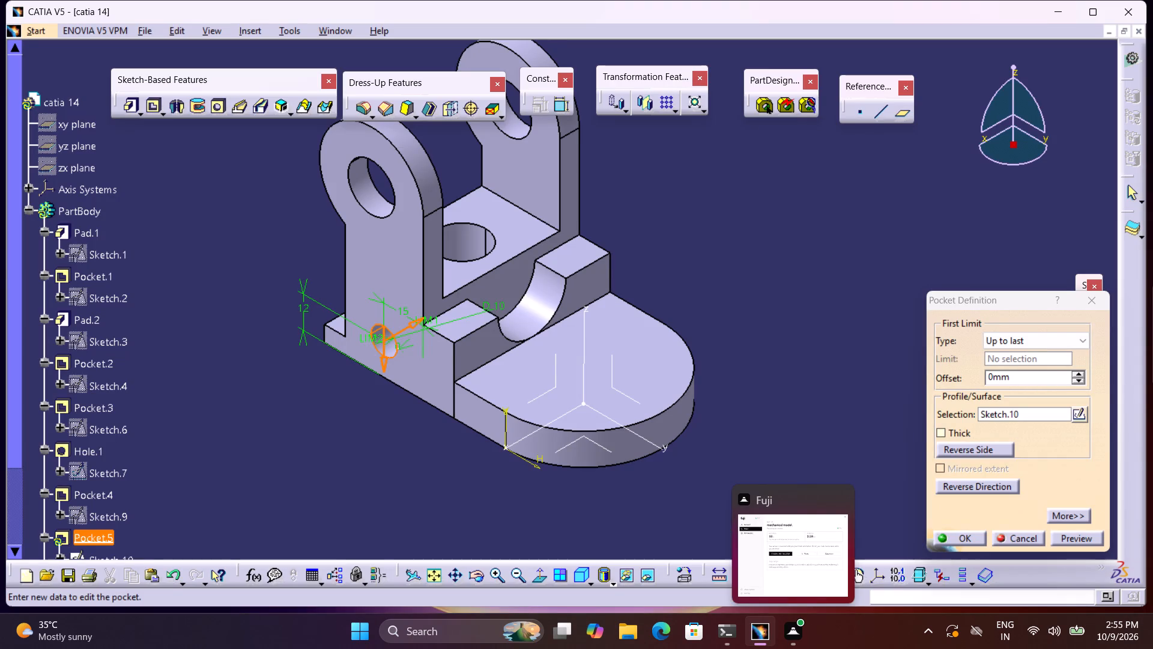
pyautogui.moveTo(644, 243); pyautogui.dragTo(627, 255, button='middle')
pyautogui.middleClick(627, 255)
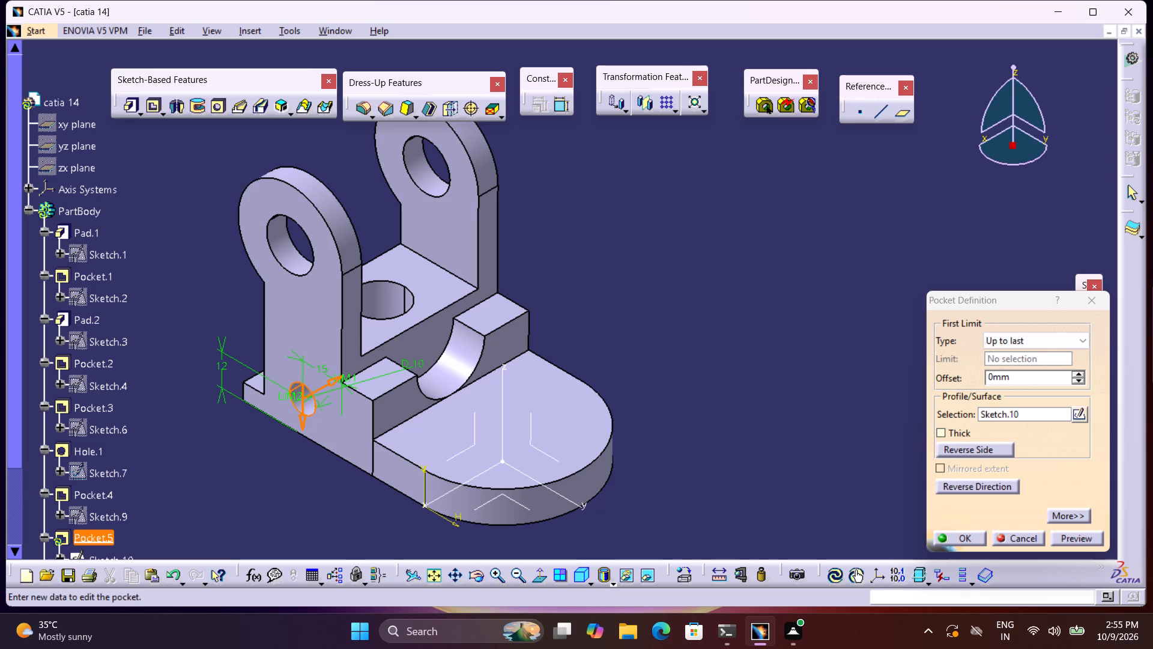
pyautogui.moveTo(628, 136); pyautogui.dragTo(658, 84, button='middle')
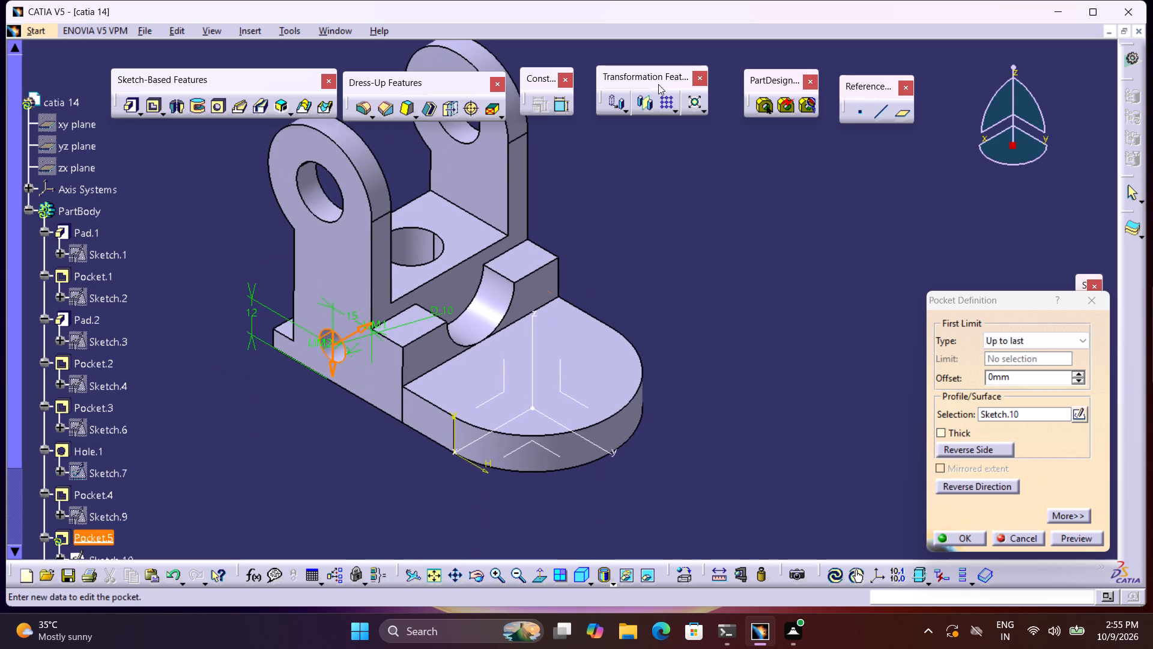
pyautogui.scroll(1, 658, 84)
pyautogui.doubleClick(315, 219)
pyautogui.doubleClick(313, 203)
pyautogui.click(1003, 541)
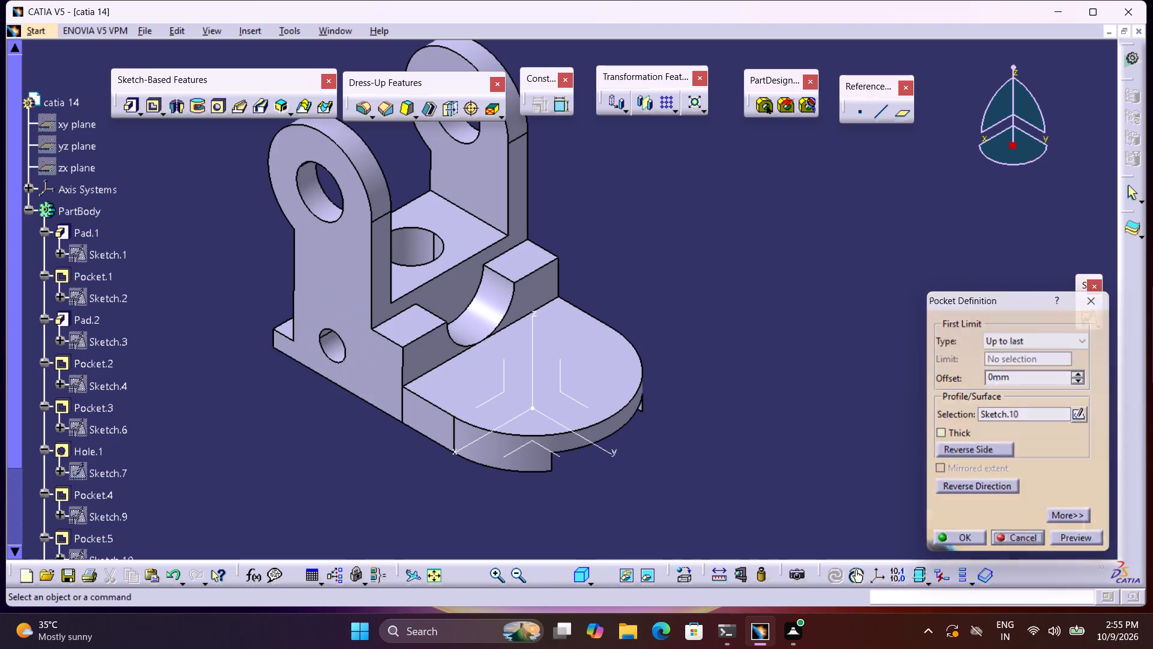
# Open Sketch.6 of Pocket.3 and inspect the circle's definition, closing it without changes.
pyautogui.doubleClick(118, 432)
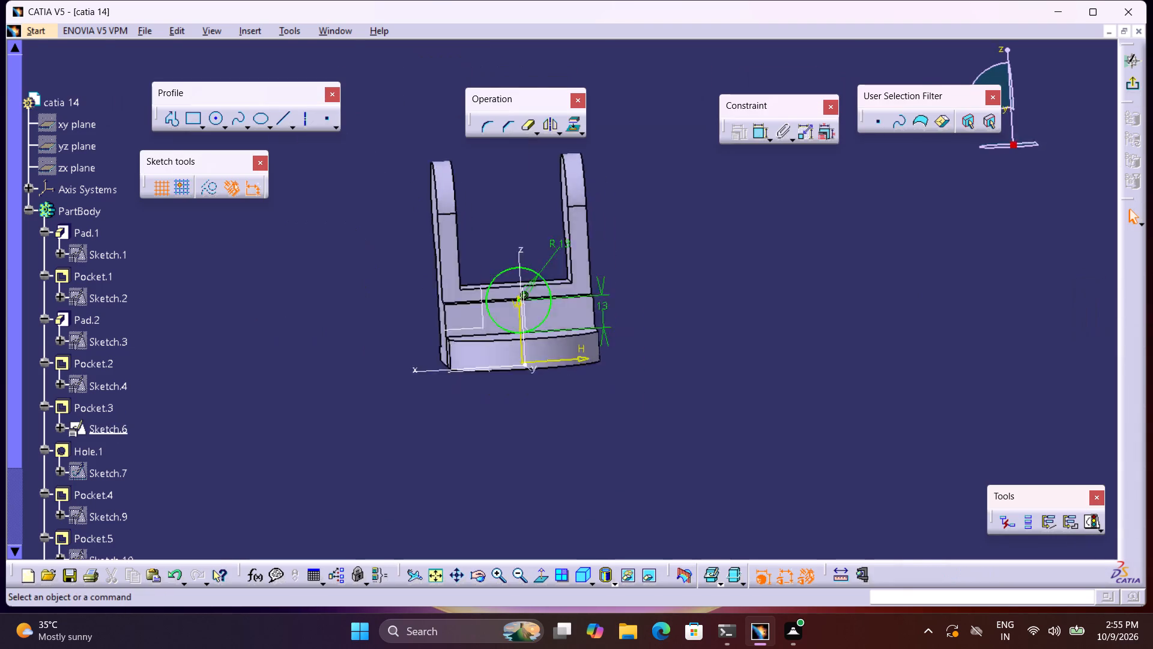
pyautogui.moveTo(348, 326); pyautogui.dragTo(280, 341, button='middle')
pyautogui.rightClick(281, 351)
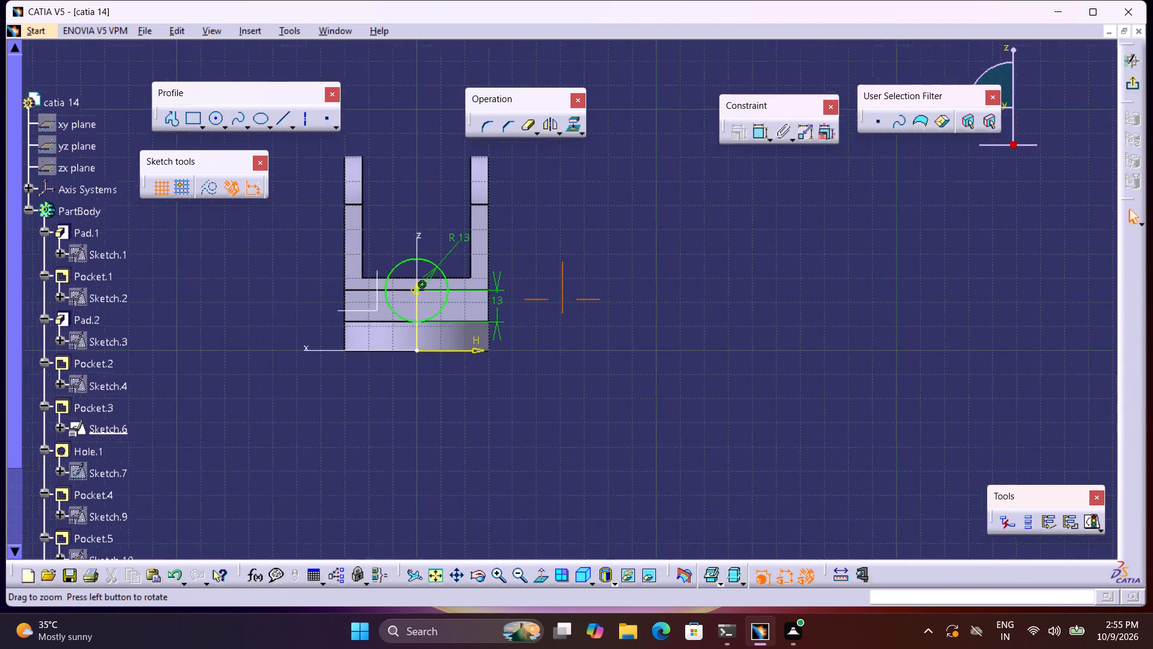
pyautogui.moveTo(280, 341); pyautogui.dragTo(288, 281, button='middle')
pyautogui.moveTo(320, 304); pyautogui.dragTo(417, 385, button='middle')
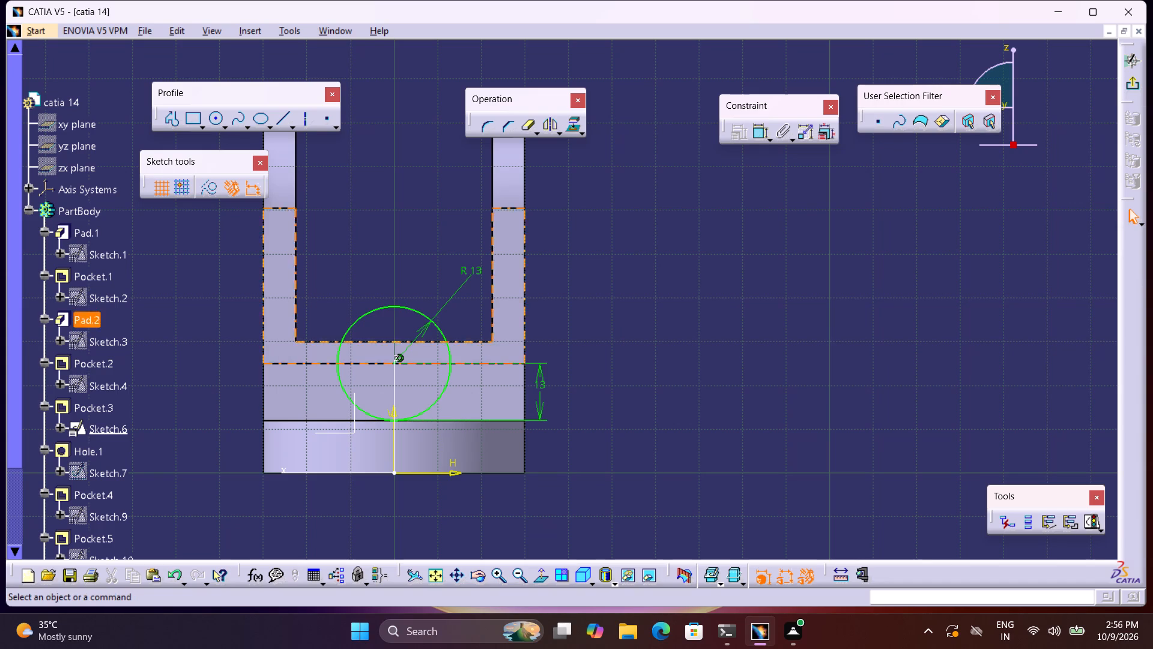
pyautogui.scroll(1, 831, 241)
pyautogui.moveTo(772, 236); pyautogui.dragTo(689, 237, button='middle')
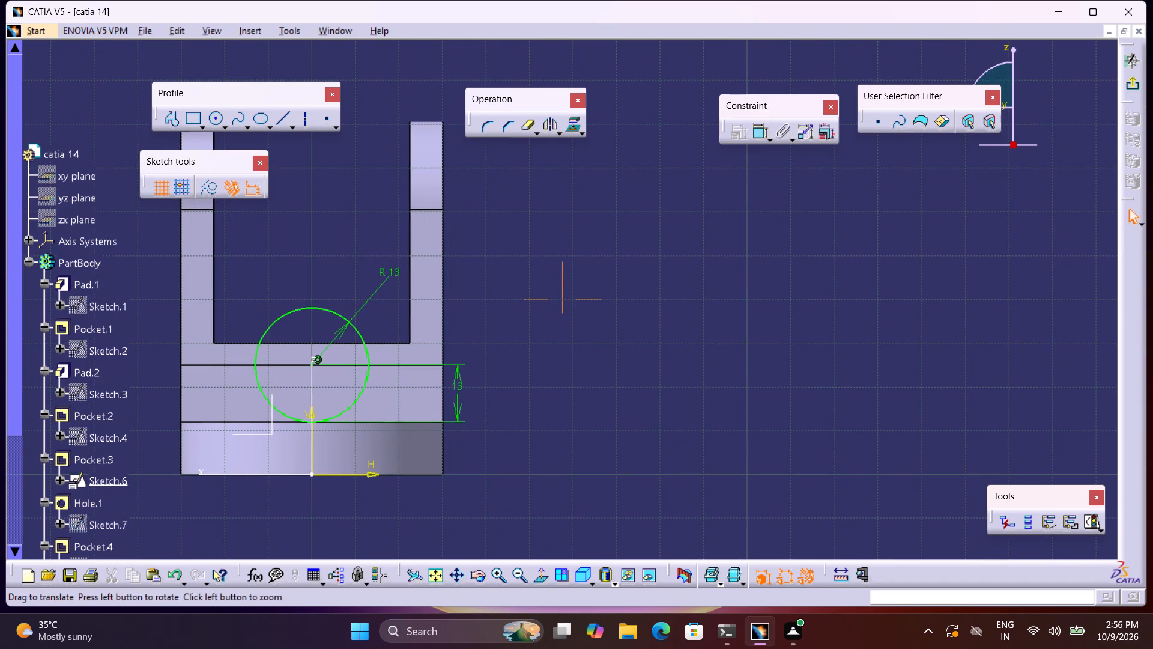
pyautogui.scroll(1, 667, 165)
pyautogui.moveTo(689, 180); pyautogui.dragTo(740, 207, button='middle')
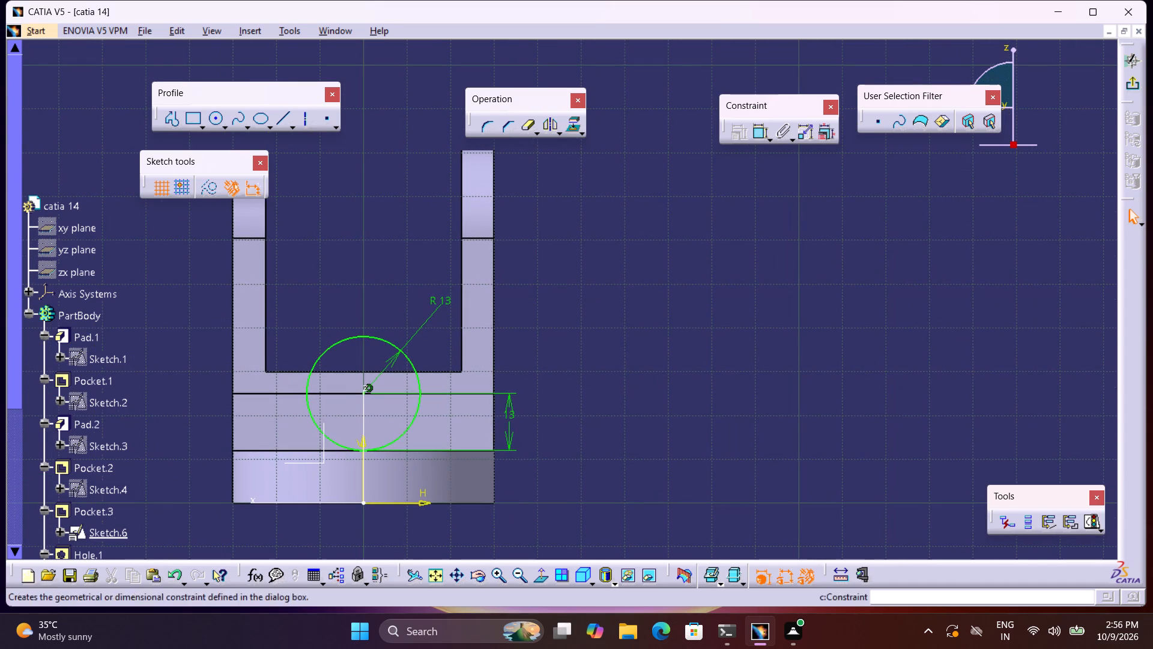
pyautogui.doubleClick(380, 336)
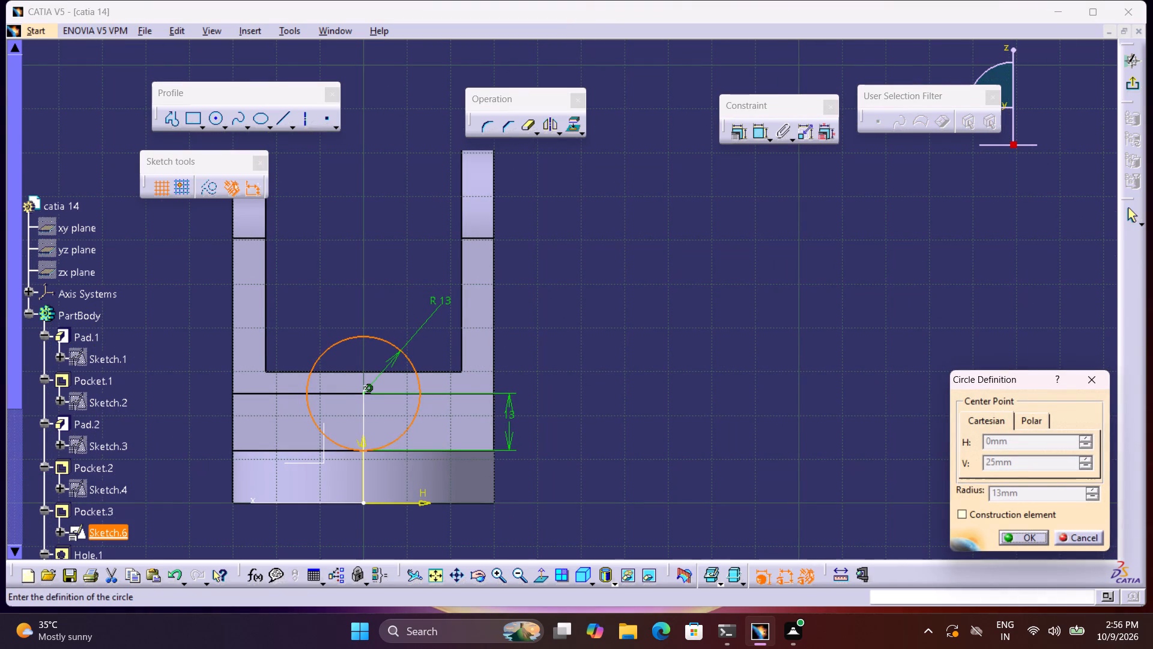
pyautogui.doubleClick(587, 316)
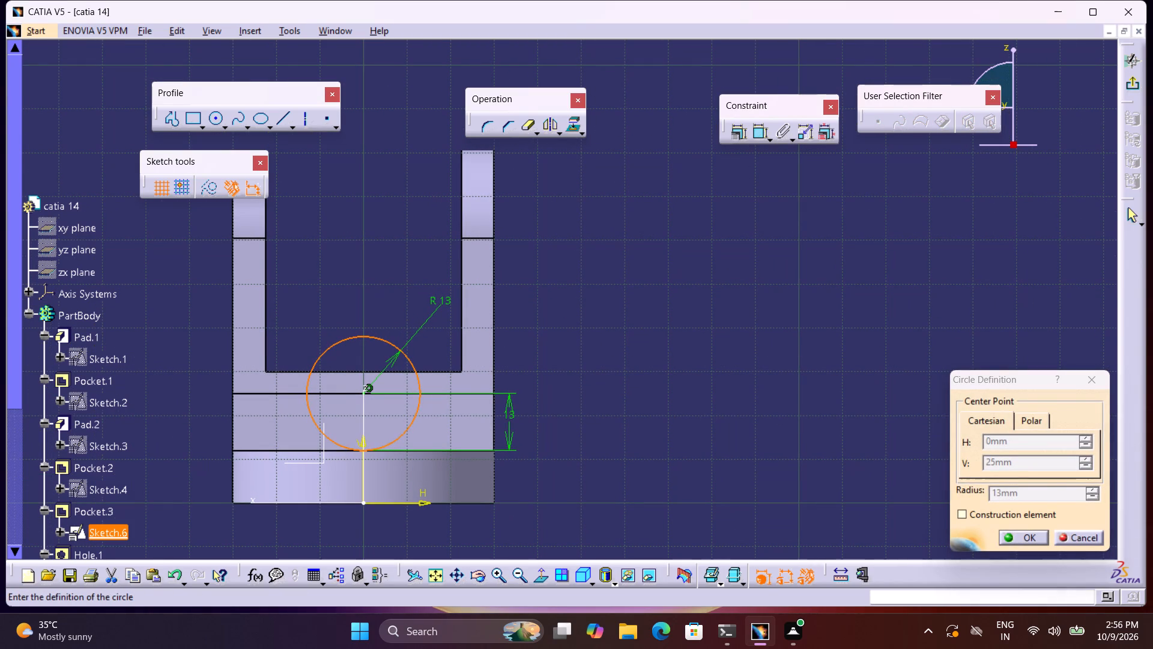
pyautogui.click(1094, 540)
# Open the radius constraint of the circle in Sketch.6.
pyautogui.doubleClick(437, 300)
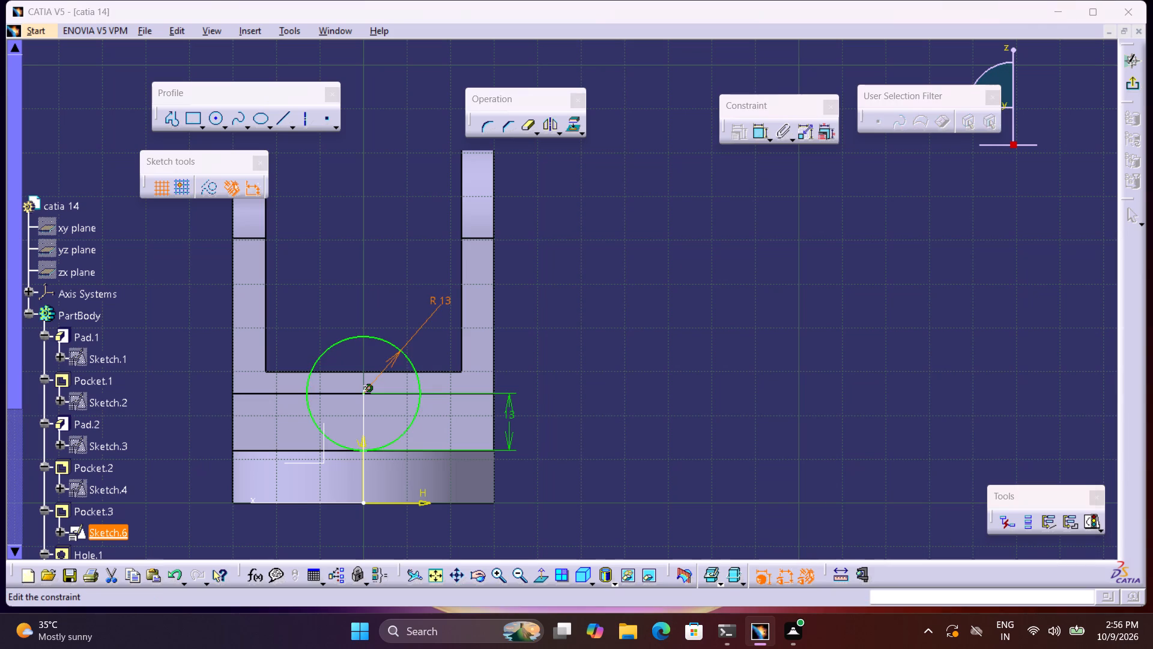
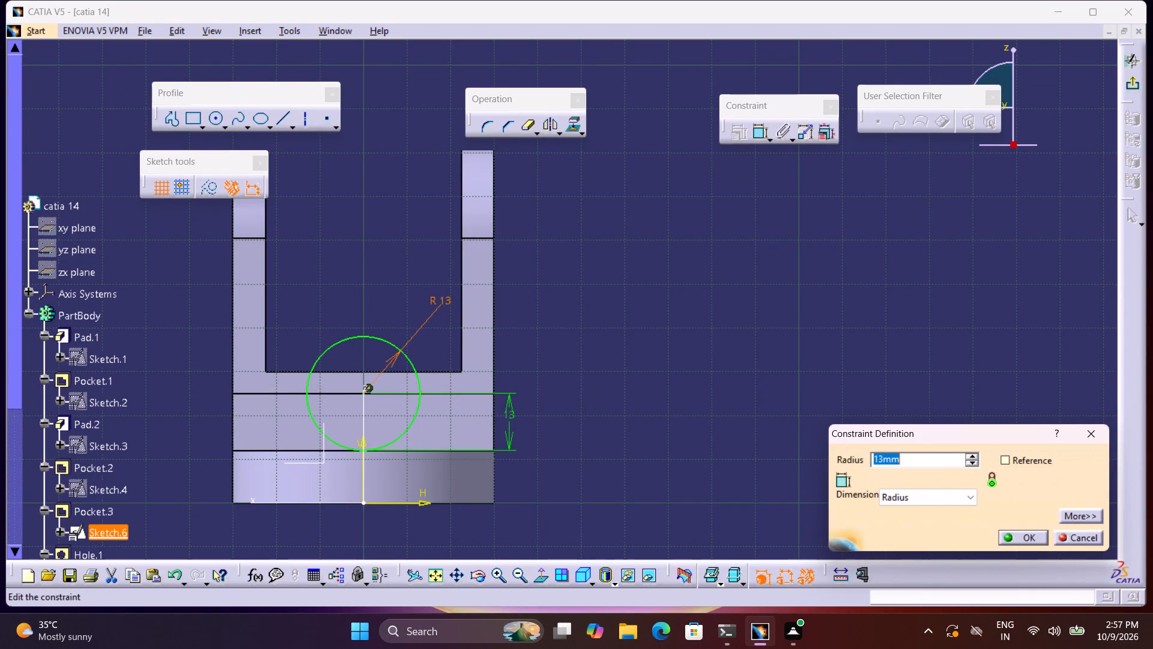
# Reposition the radius dimension of the circle in Sketch.6 so its label stands vertically above the circle's centre.
pyautogui.moveTo(438, 252); pyautogui.dragTo(526, 264, button='middle')
pyautogui.middleClick(526, 264)
pyautogui.middleClick(526, 264)
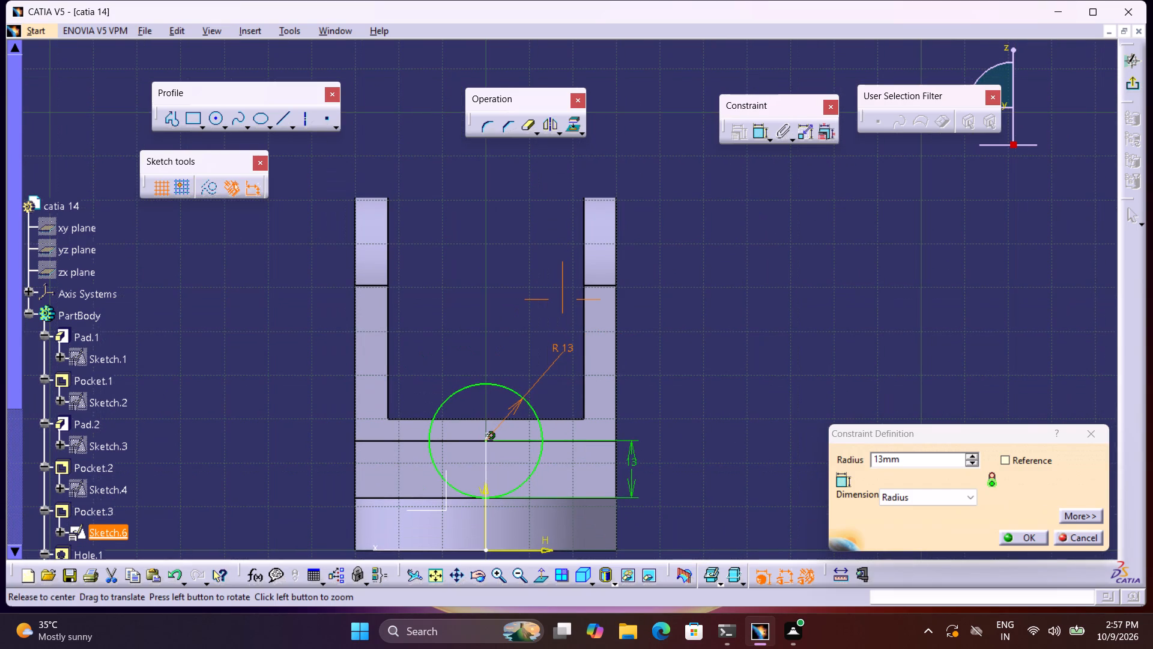
pyautogui.moveTo(521, 262); pyautogui.dragTo(493, 266, button='middle')
pyautogui.middleClick(493, 266)
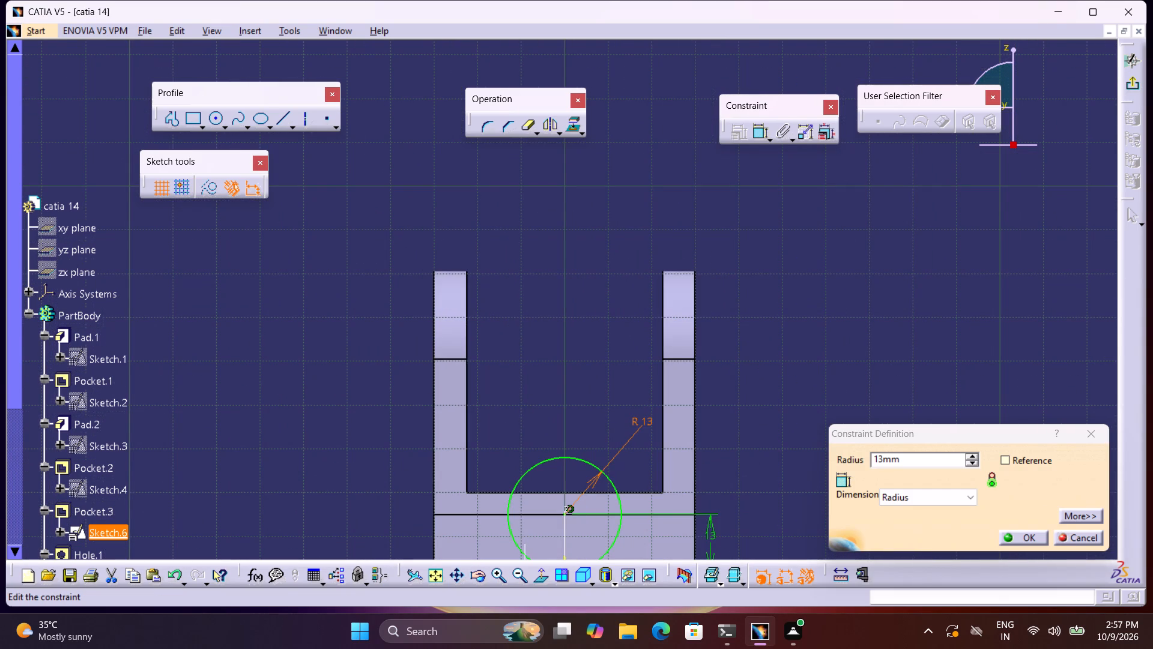
pyautogui.scroll(1, 484, 248)
pyautogui.moveTo(488, 252); pyautogui.dragTo(512, 269, button='middle')
pyautogui.middleClick(512, 269)
pyautogui.moveTo(590, 335); pyautogui.dragTo(339, 145, button='middle')
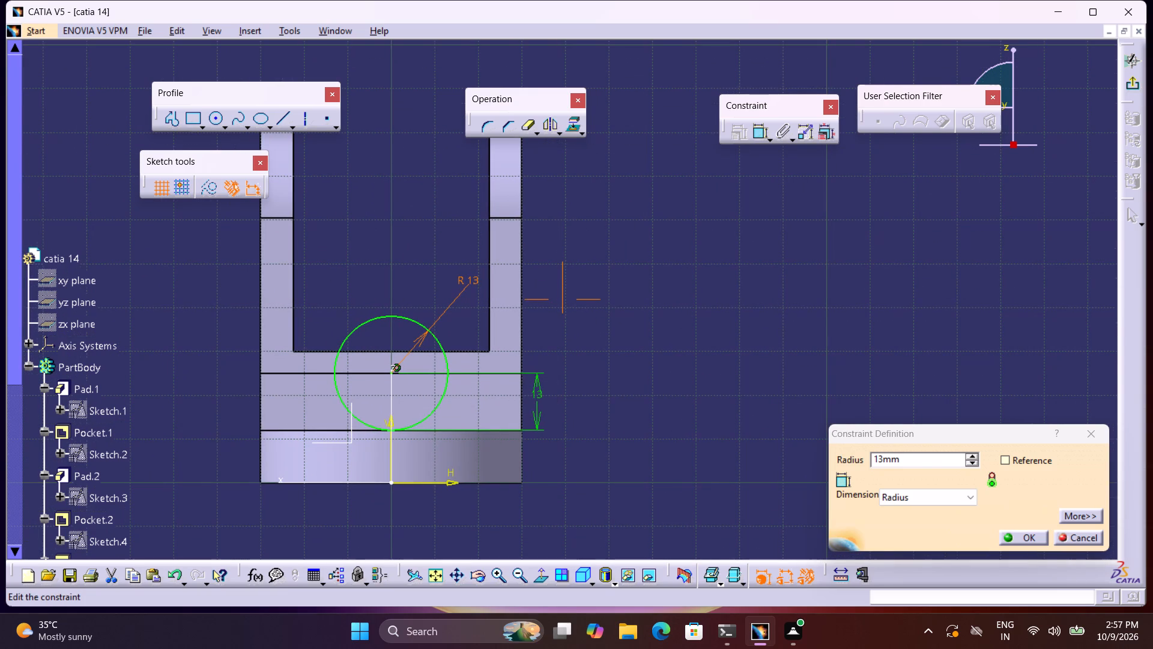
pyautogui.doubleClick(468, 277)
pyautogui.doubleClick(468, 277)
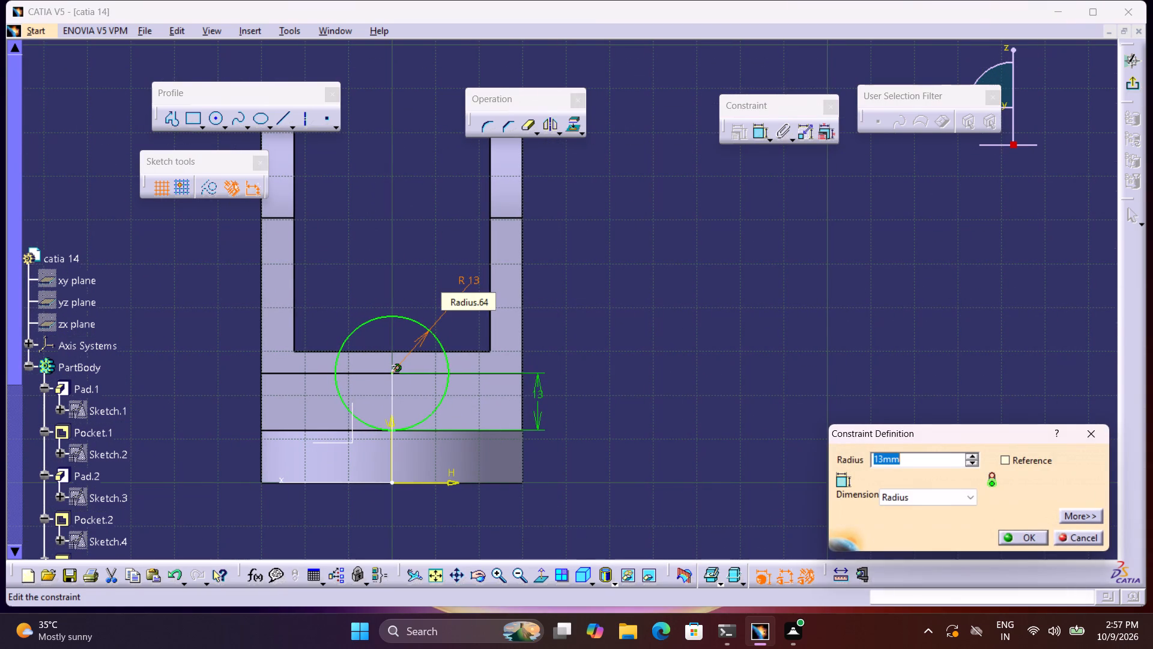
pyautogui.moveTo(468, 276); pyautogui.dragTo(388, 248)
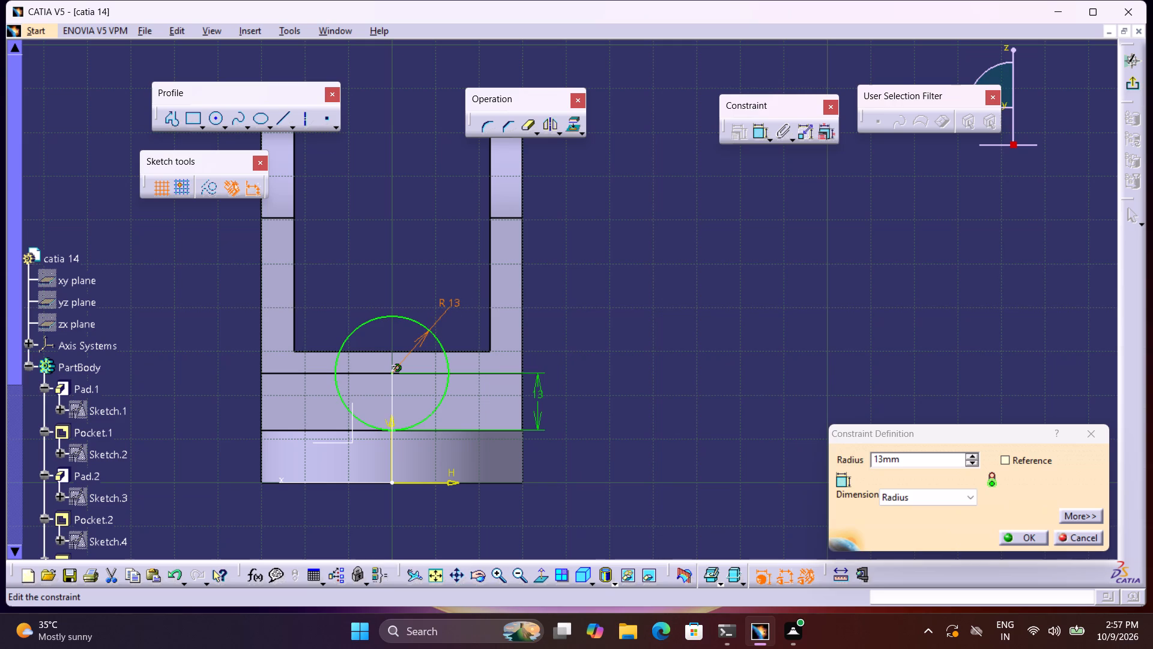
pyautogui.moveTo(439, 321); pyautogui.dragTo(384, 239)
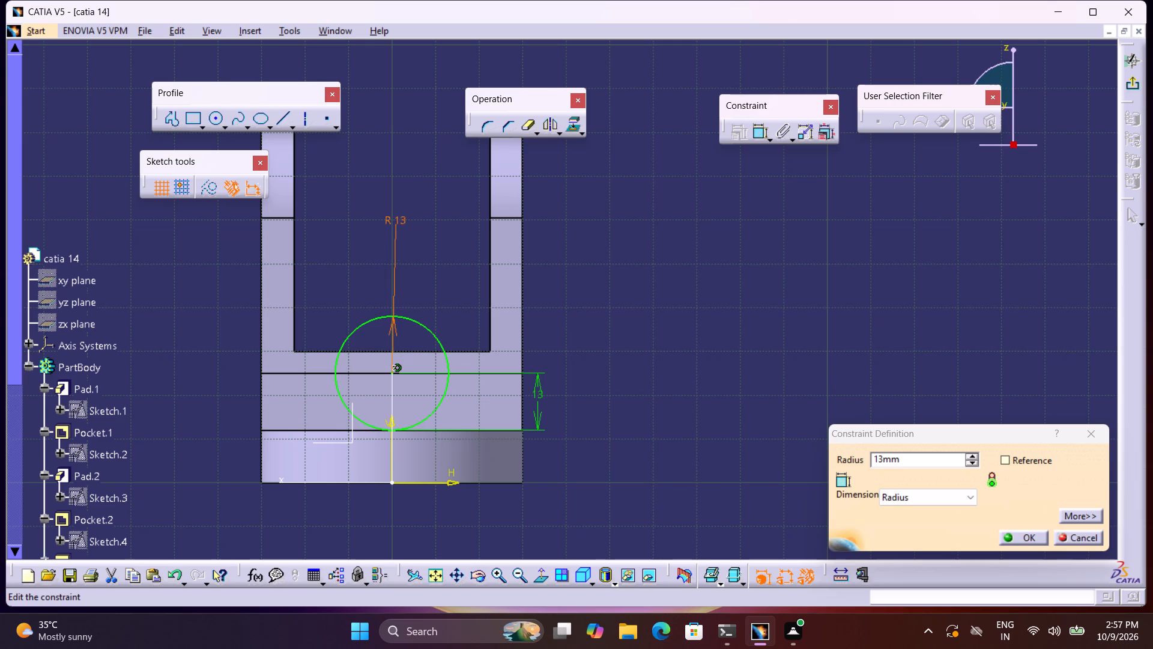
pyautogui.moveTo(384, 239); pyautogui.dragTo(381, 234)
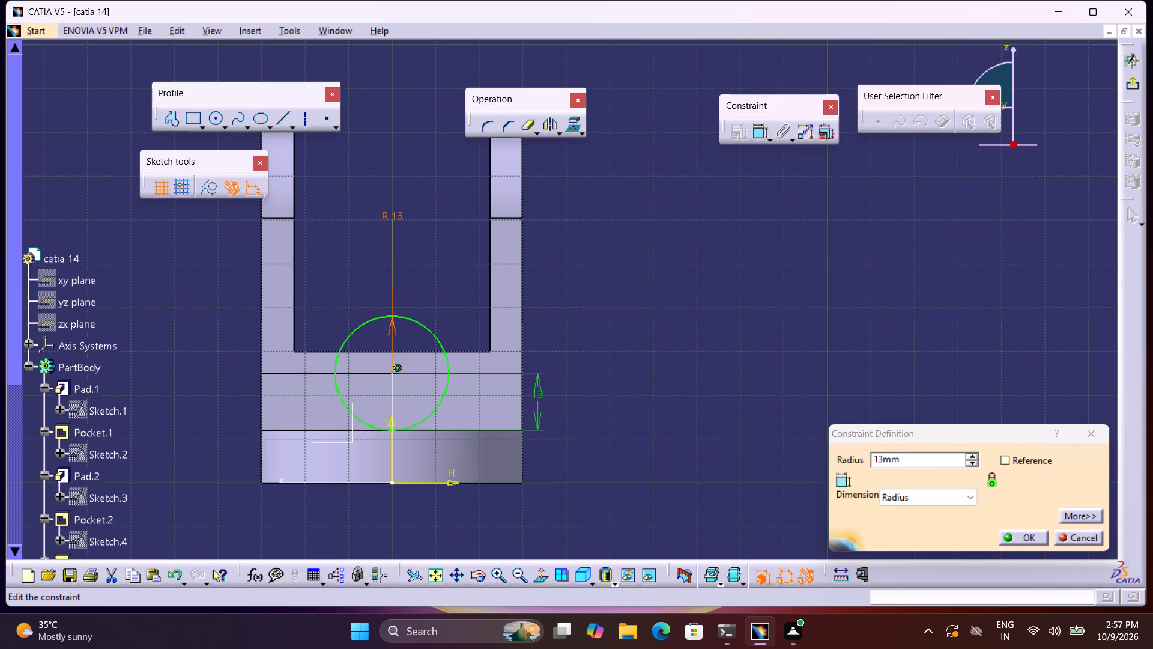
# Review the dimensioned circle of Sketch.6 against the part outline and exit the sketch.
pyautogui.moveTo(363, 194); pyautogui.dragTo(359, 172, button='middle')
pyautogui.middleClick(359, 172)
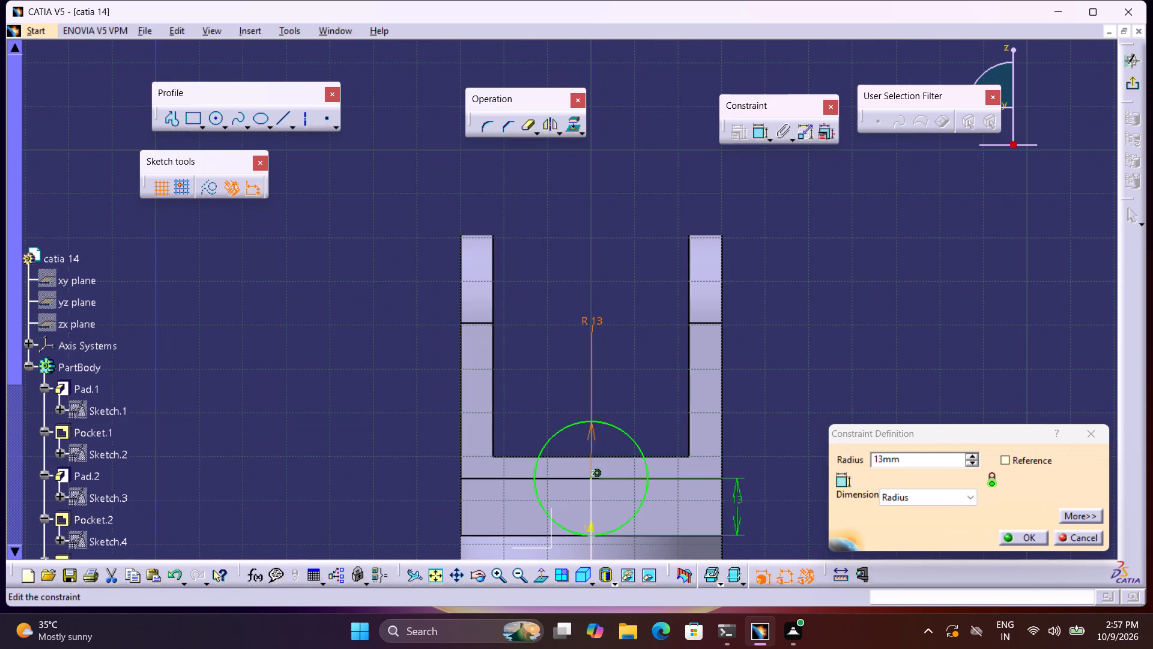
pyautogui.moveTo(522, 344); pyautogui.dragTo(446, 294, button='middle')
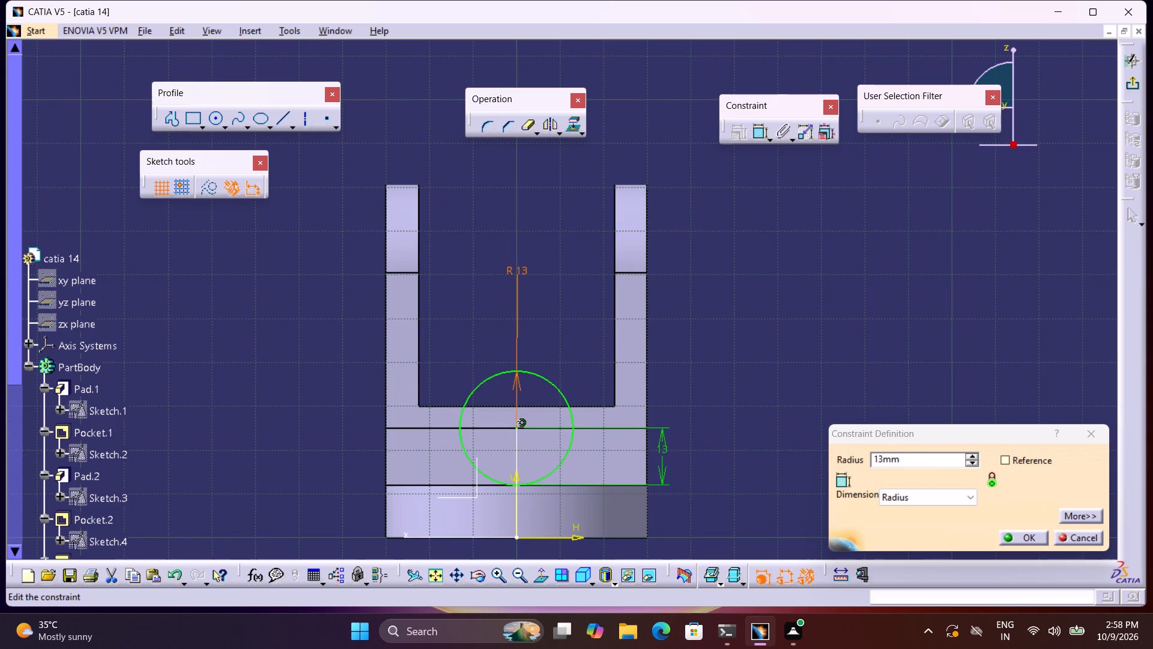
pyautogui.moveTo(461, 254); pyautogui.dragTo(432, 243, button='middle')
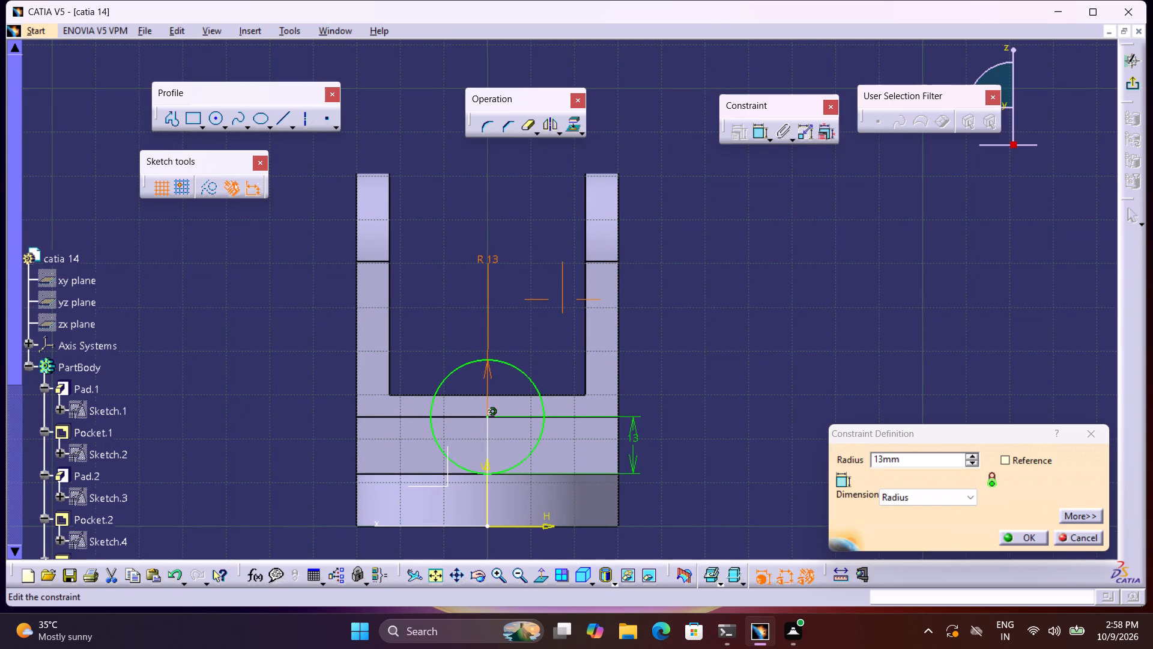
pyautogui.click(1126, 79)
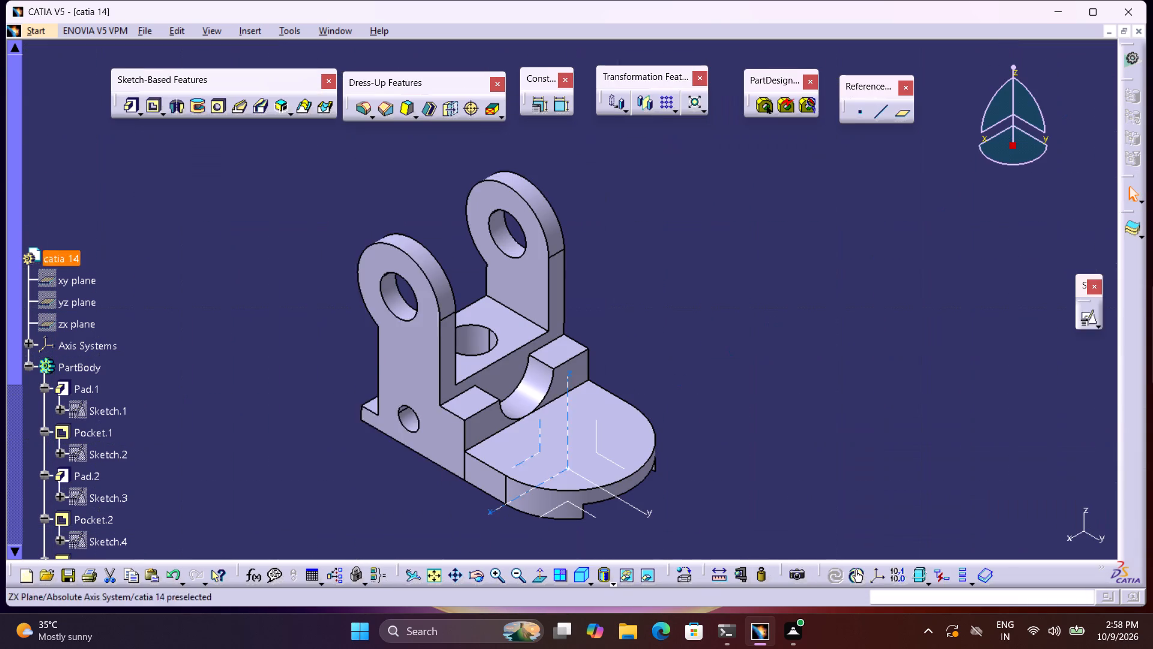
# Open Sketch.10 of Pocket.5, examine the side-hole circle's diameter and position dimensions, and exit the sketch.
pyautogui.scroll(-5, 88, 421)
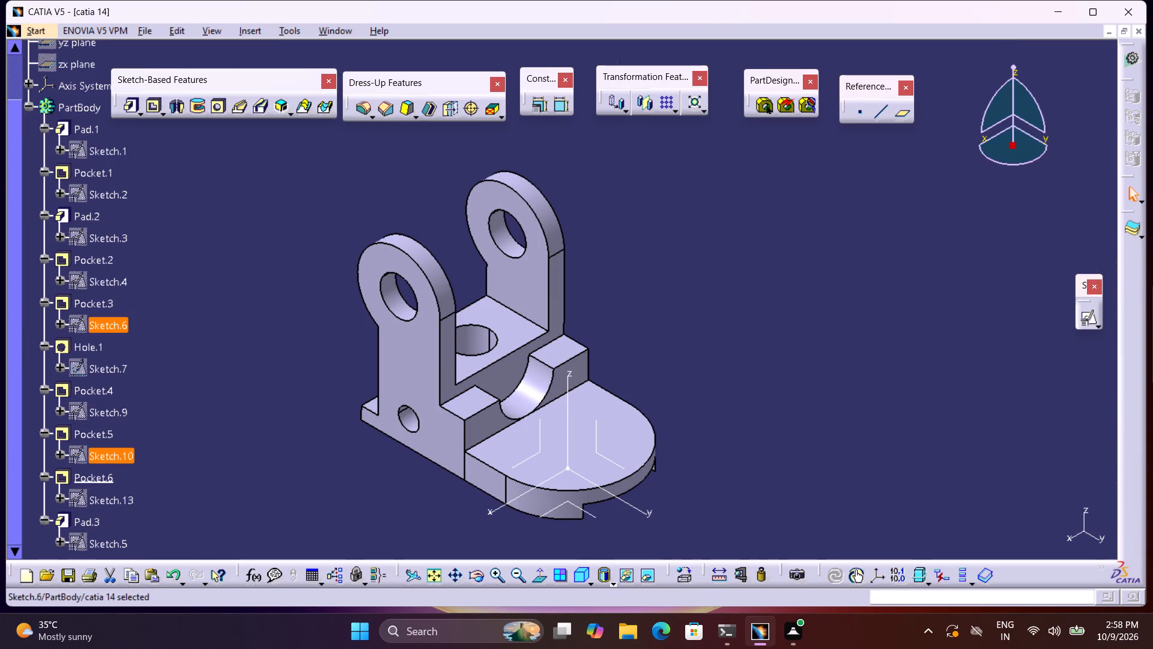
pyautogui.doubleClick(110, 466)
pyautogui.doubleClick(109, 456)
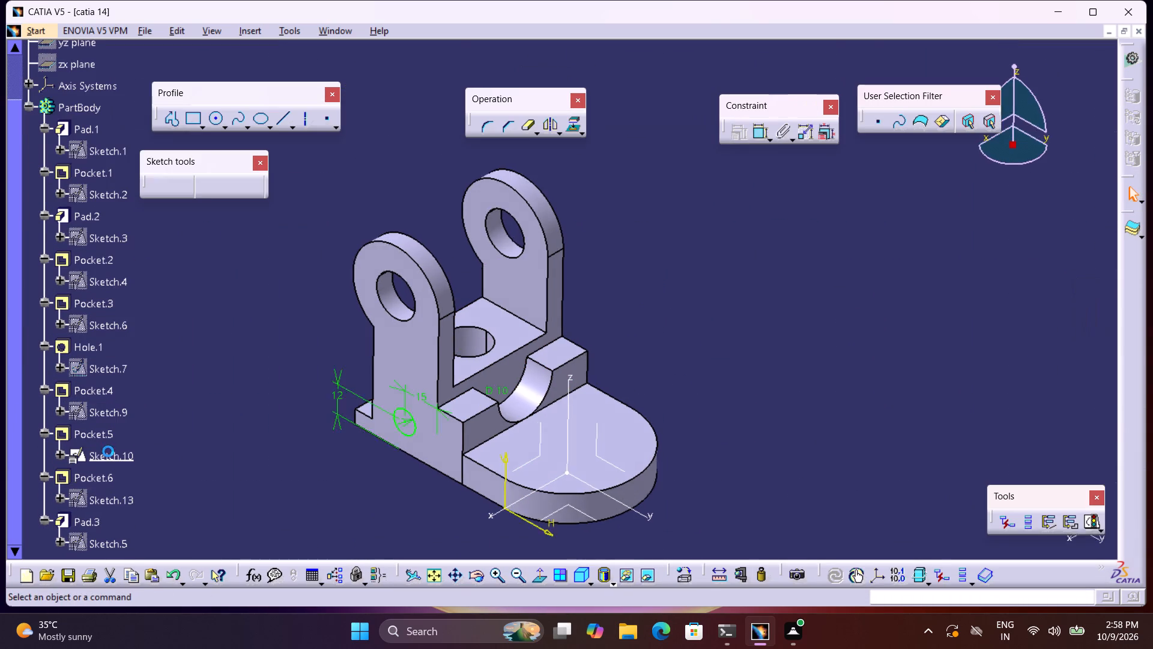
pyautogui.moveTo(226, 448); pyautogui.dragTo(208, 233, button='middle')
pyautogui.middleClick(208, 233)
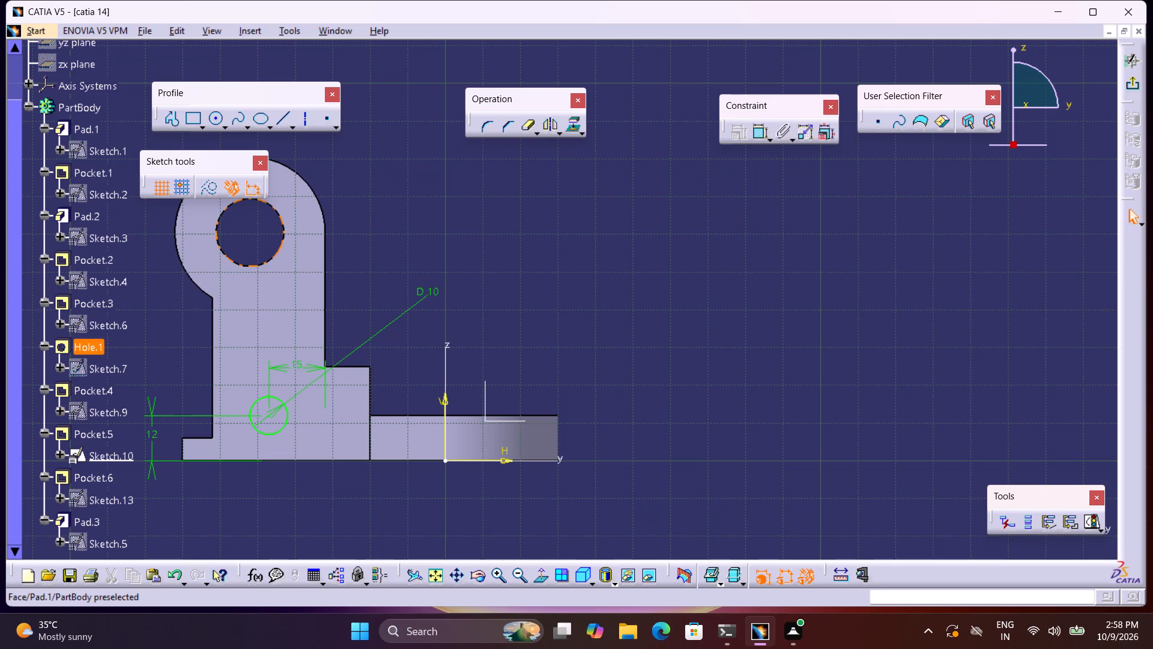
pyautogui.scroll(1, 218, 232)
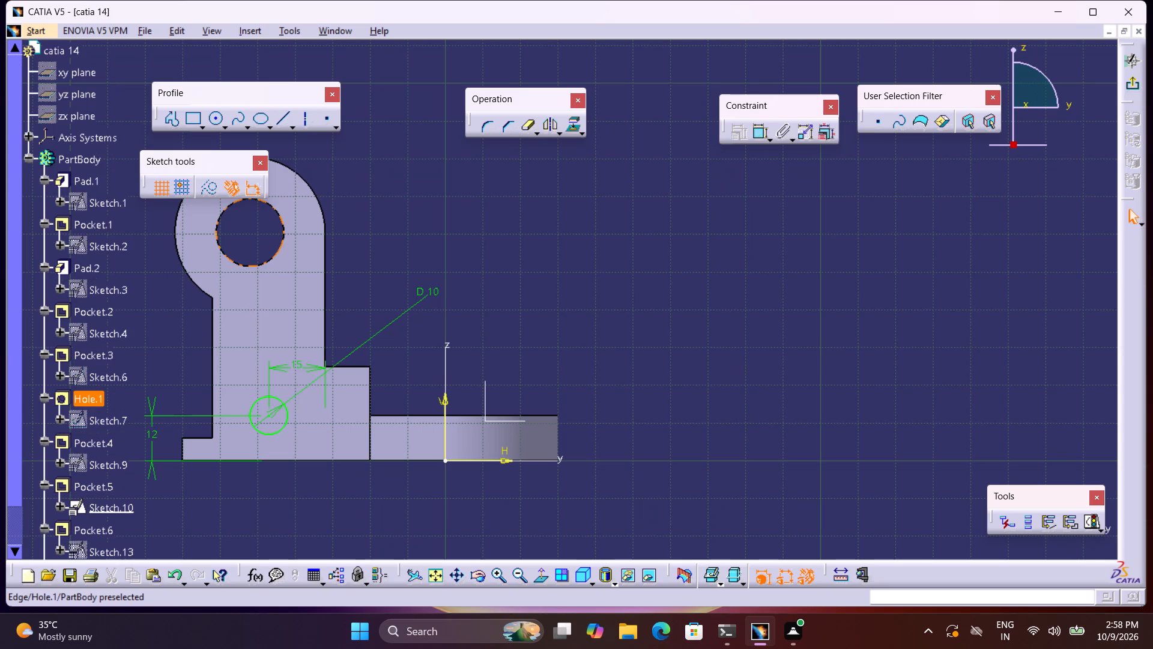
pyautogui.moveTo(211, 230); pyautogui.dragTo(276, 237, button='middle')
pyautogui.middleClick(276, 237)
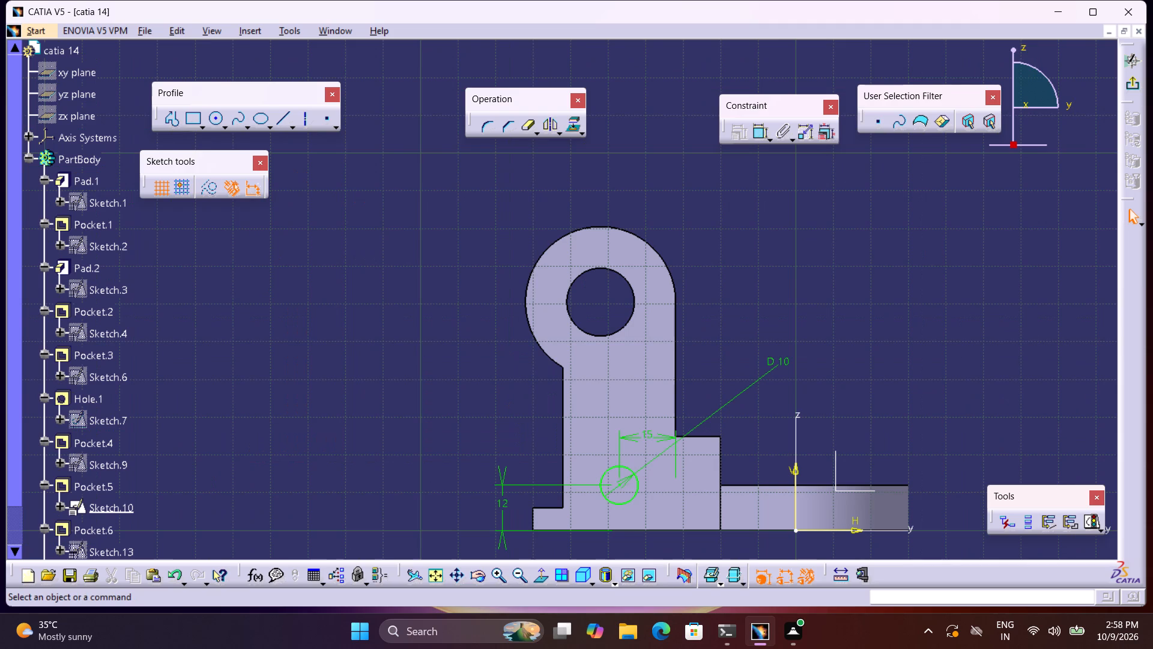
pyautogui.moveTo(267, 231); pyautogui.dragTo(186, 189, button='middle')
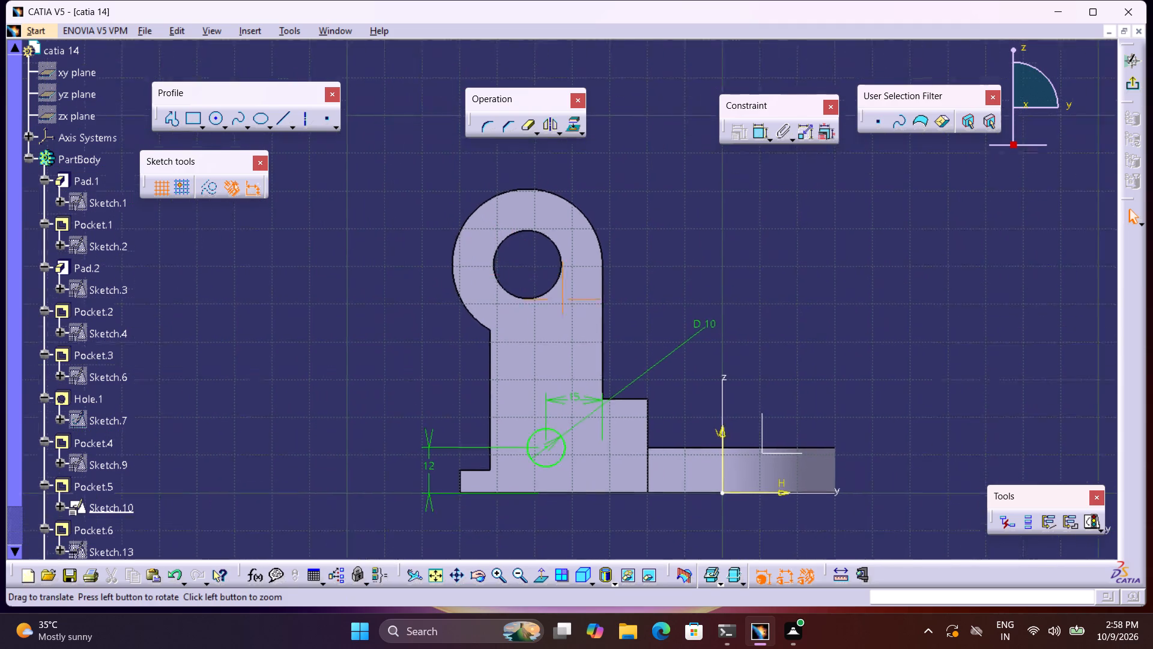
pyautogui.moveTo(186, 189); pyautogui.dragTo(172, 181, button='middle')
pyautogui.middleClick(172, 181)
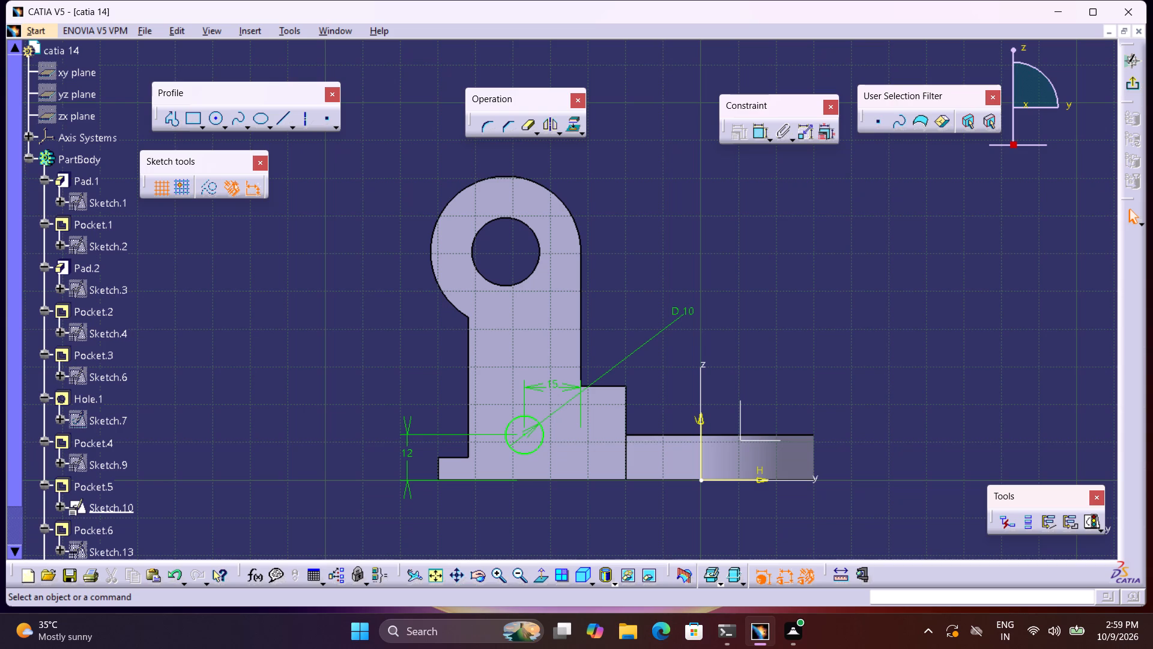
pyautogui.moveTo(356, 243); pyautogui.dragTo(321, 197, button='middle')
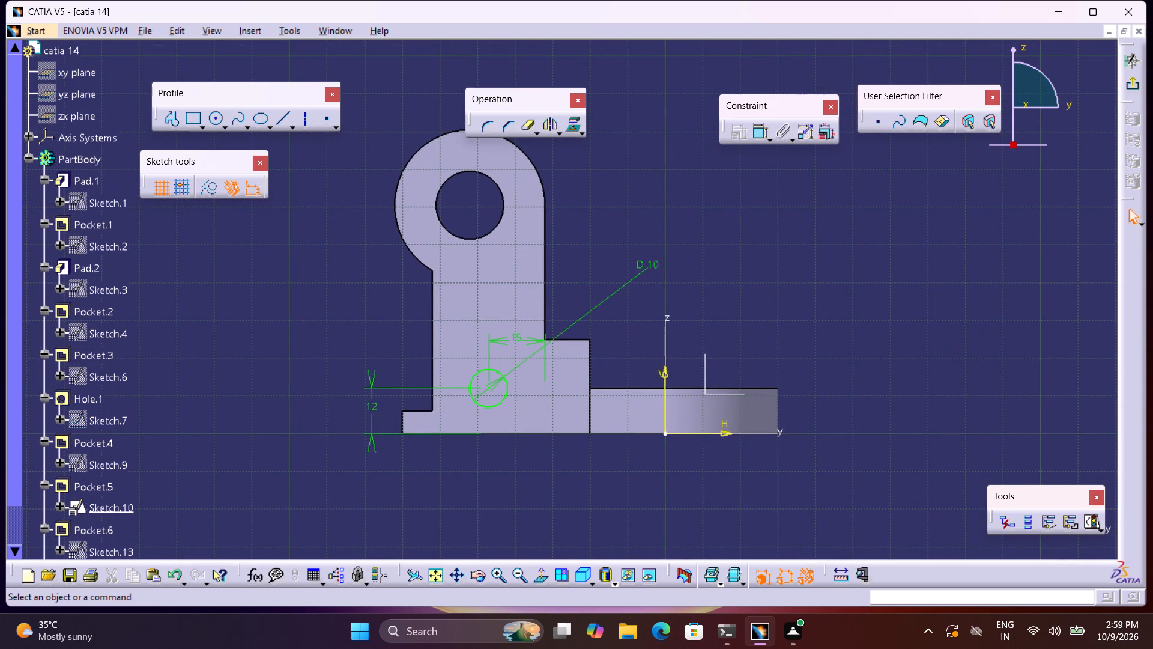
pyautogui.moveTo(358, 227); pyautogui.dragTo(373, 265, button='middle')
pyautogui.rightClick(358, 227)
pyautogui.moveTo(554, 306); pyautogui.dragTo(507, 287, button='middle')
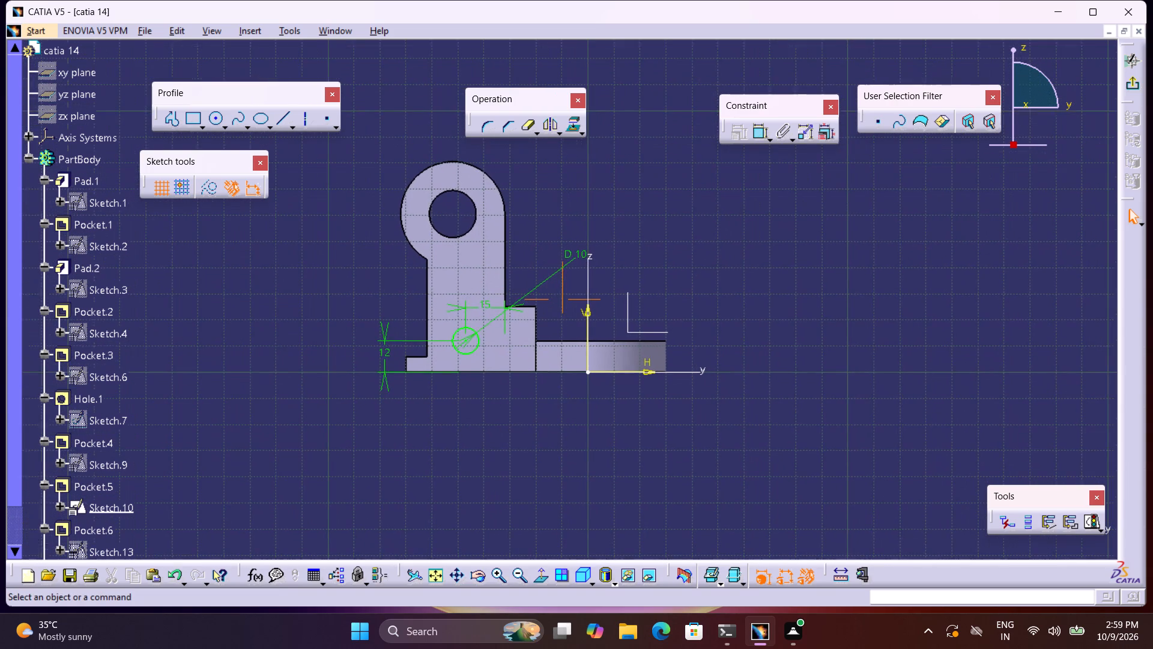
pyautogui.moveTo(507, 287); pyautogui.dragTo(505, 284, button='middle')
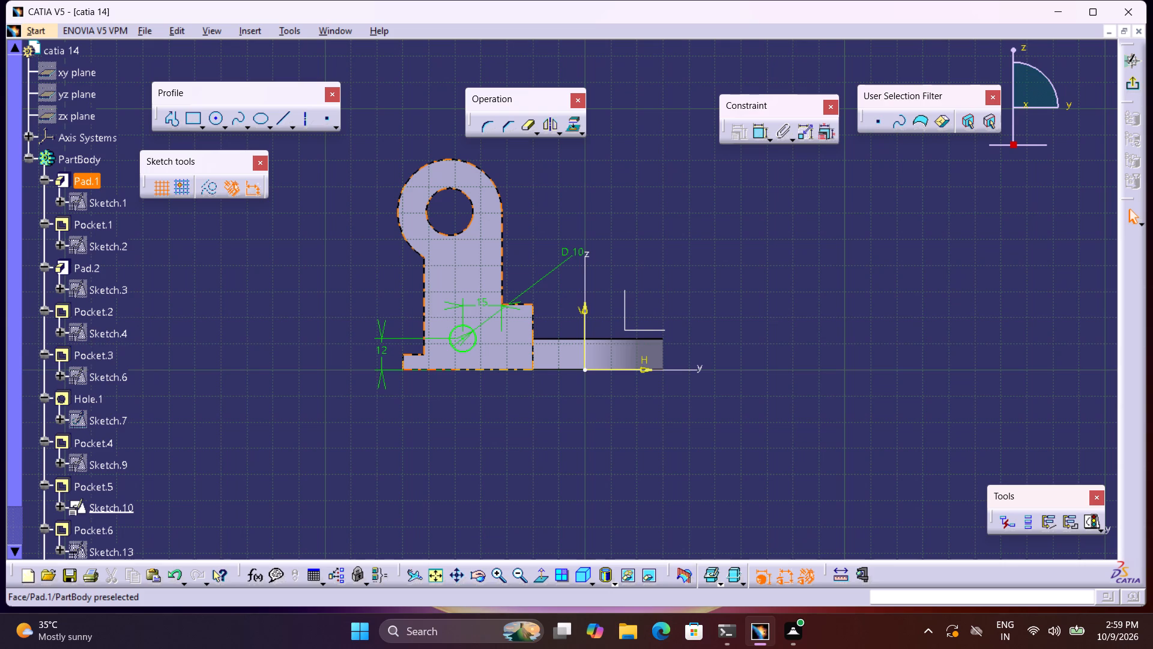
pyautogui.moveTo(516, 355); pyautogui.dragTo(507, 357, button='middle')
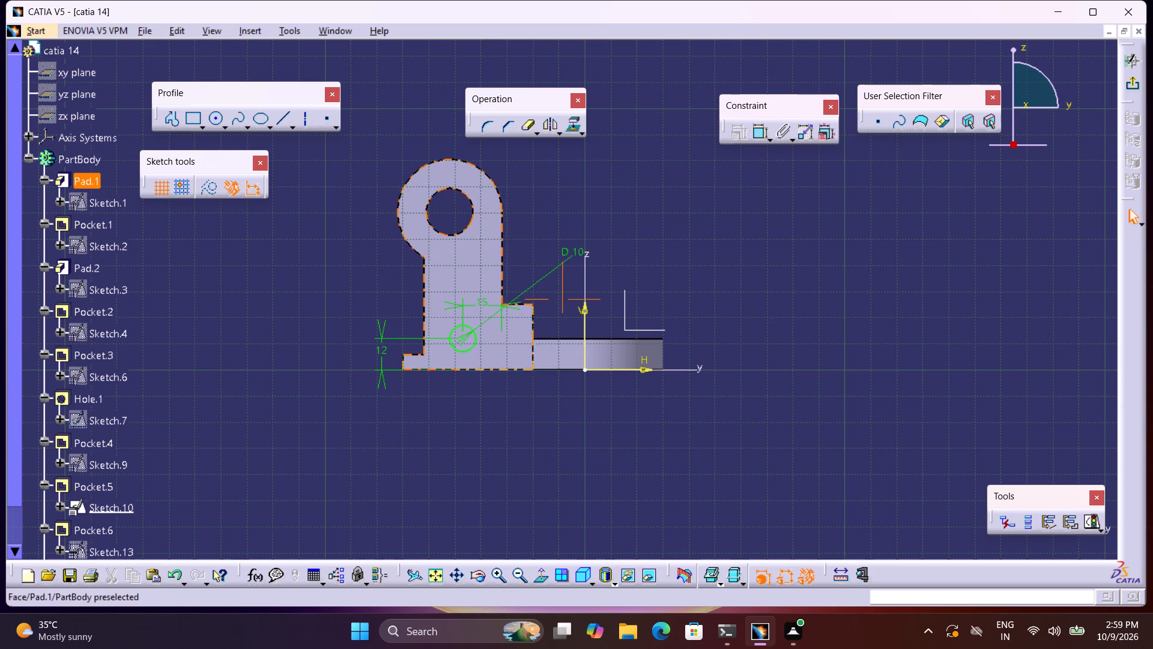
pyautogui.moveTo(507, 357); pyautogui.dragTo(479, 360, button='middle')
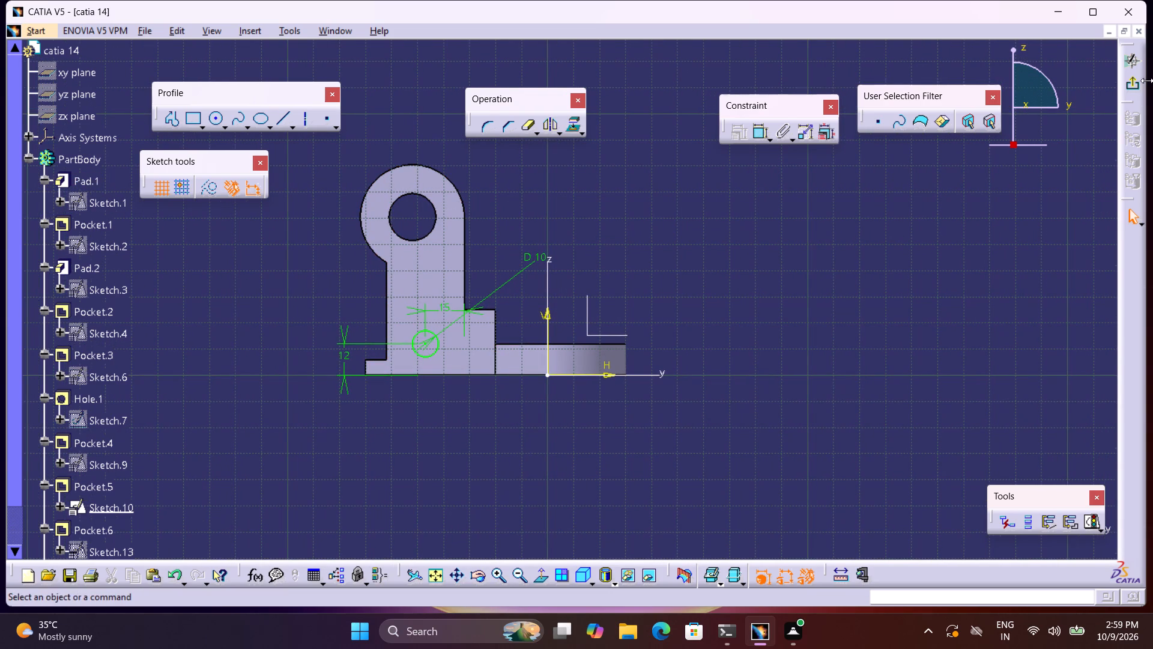
pyautogui.click(1141, 88)
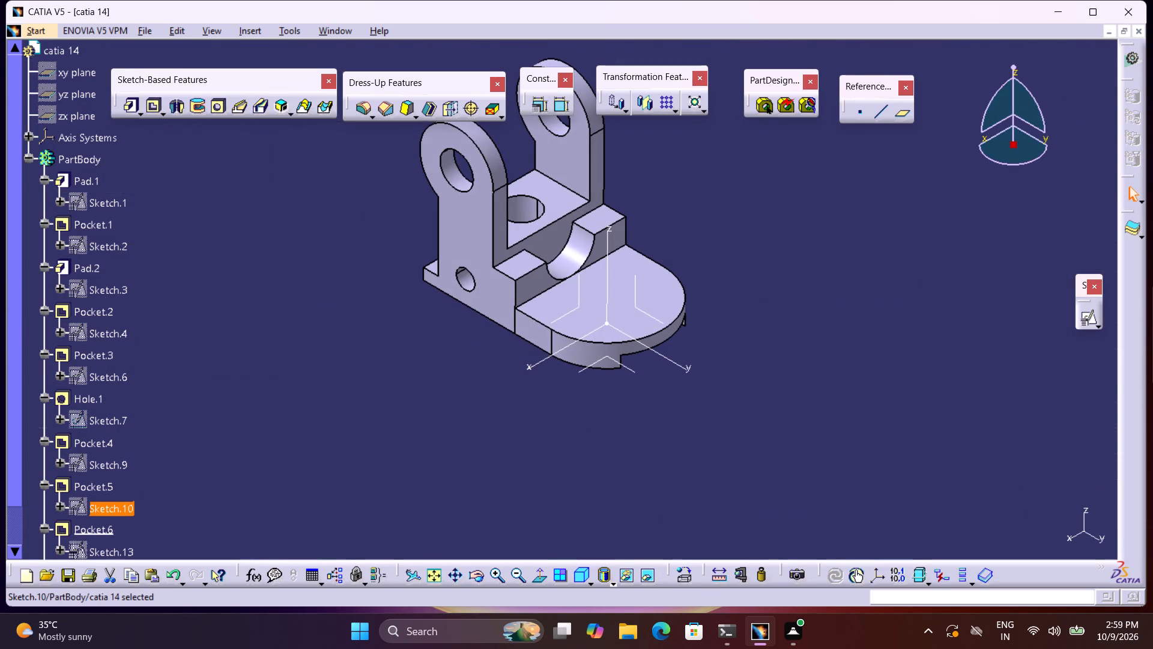
# Open Sketch.4 of Pocket.2, examine the width, height and offset dimensions of the rectangle between the arms, and exit the sketch.
pyautogui.scroll(-2, 15, 463)
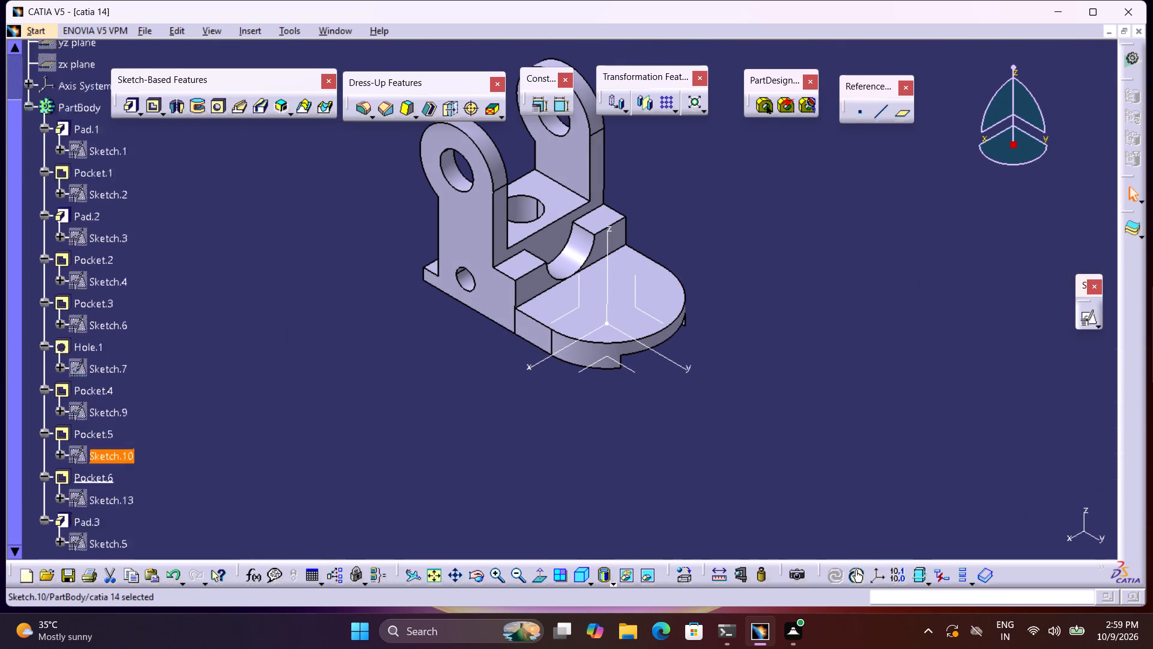
pyautogui.scroll(-1, 15, 463)
pyautogui.scroll(4, 67, 407)
pyautogui.click(104, 377)
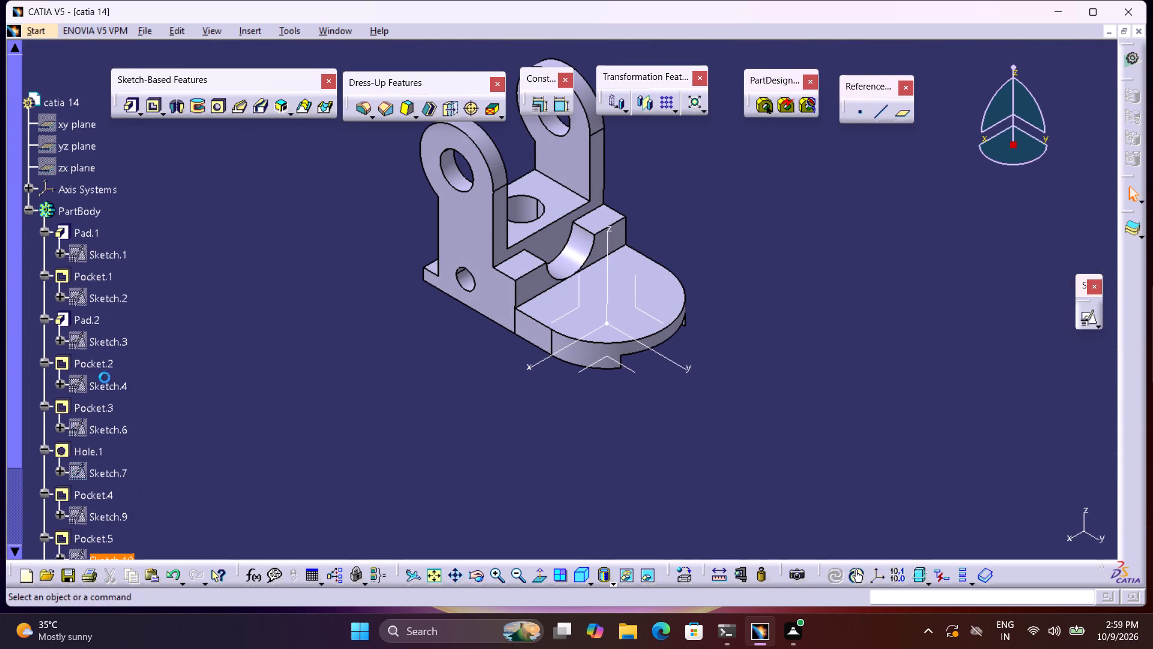
pyautogui.doubleClick(106, 385)
pyautogui.moveTo(549, 296); pyautogui.dragTo(540, 304, button='middle')
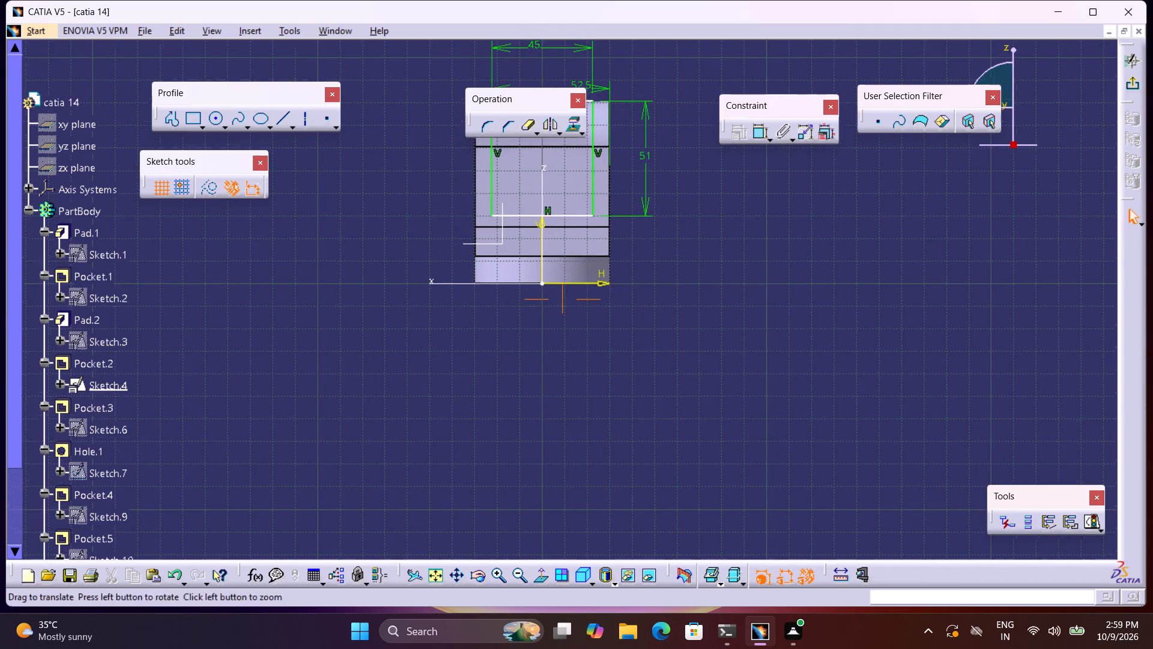
pyautogui.moveTo(540, 304); pyautogui.dragTo(482, 429, button='middle')
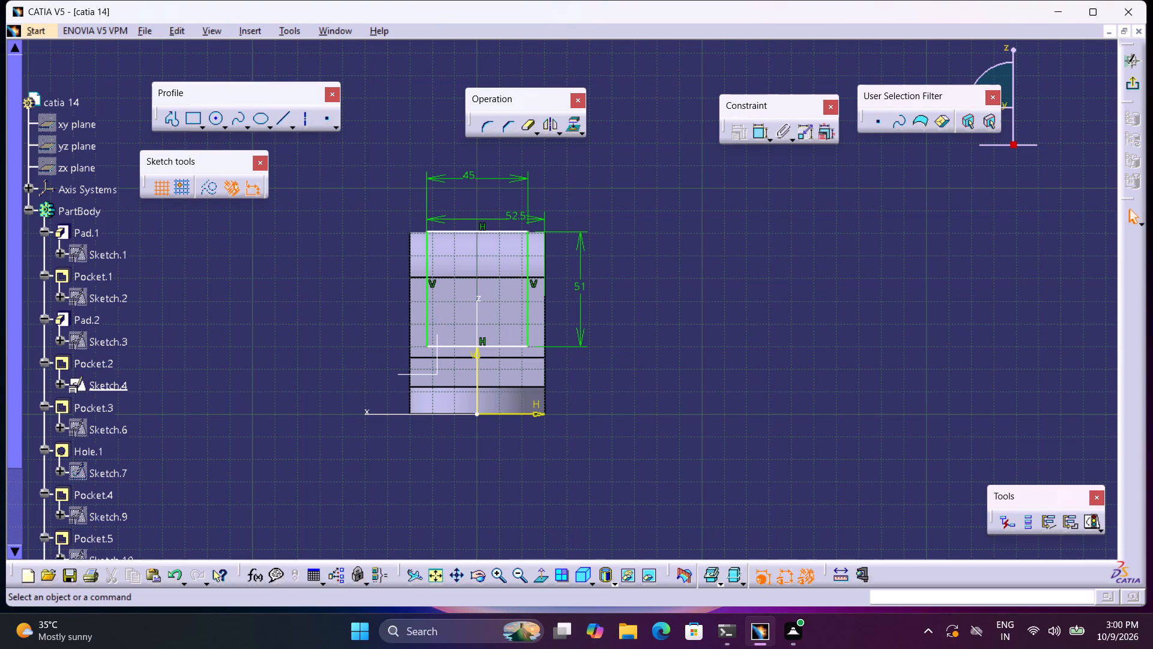
pyautogui.moveTo(648, 201); pyautogui.dragTo(606, 211, button='middle')
pyautogui.middleClick(606, 211)
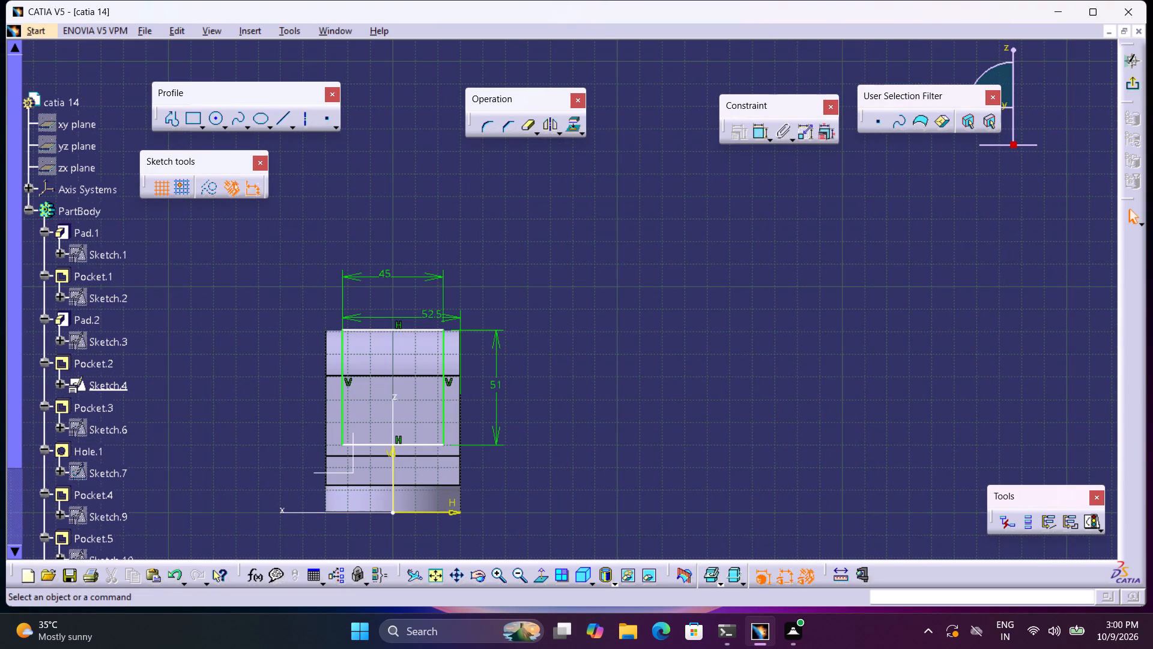
pyautogui.moveTo(662, 329); pyautogui.dragTo(824, 263, button='middle')
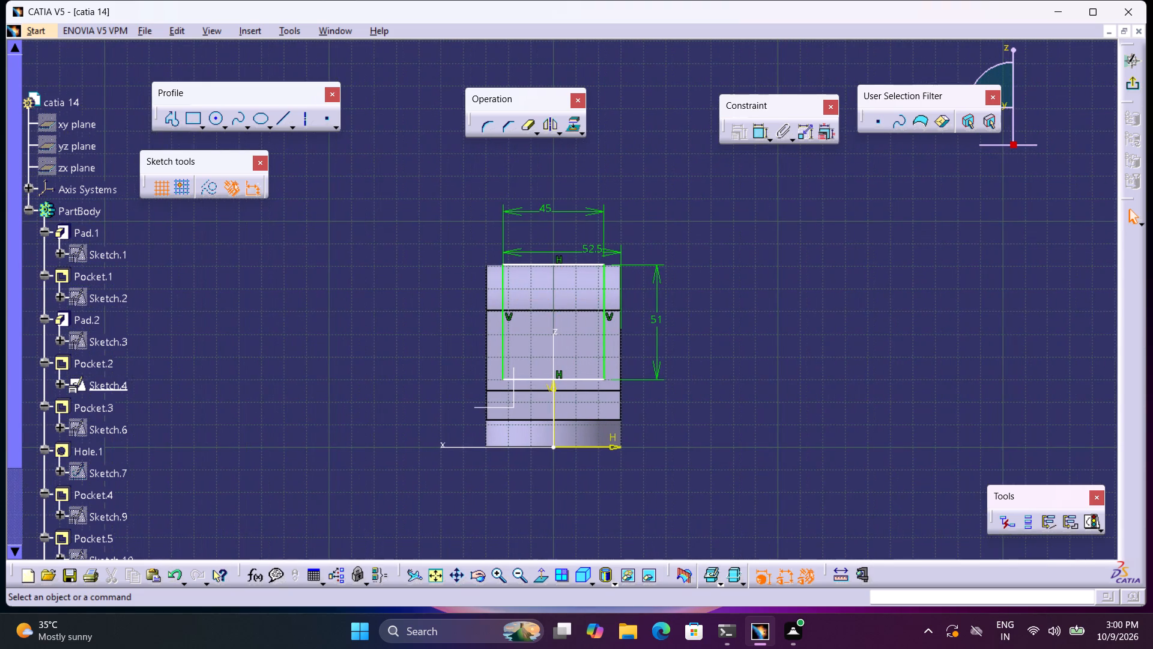
pyautogui.moveTo(806, 380); pyautogui.dragTo(737, 281, button='middle')
pyautogui.rightClick(806, 381)
pyautogui.scroll(-1, 797, 370)
pyautogui.middleClick(737, 281)
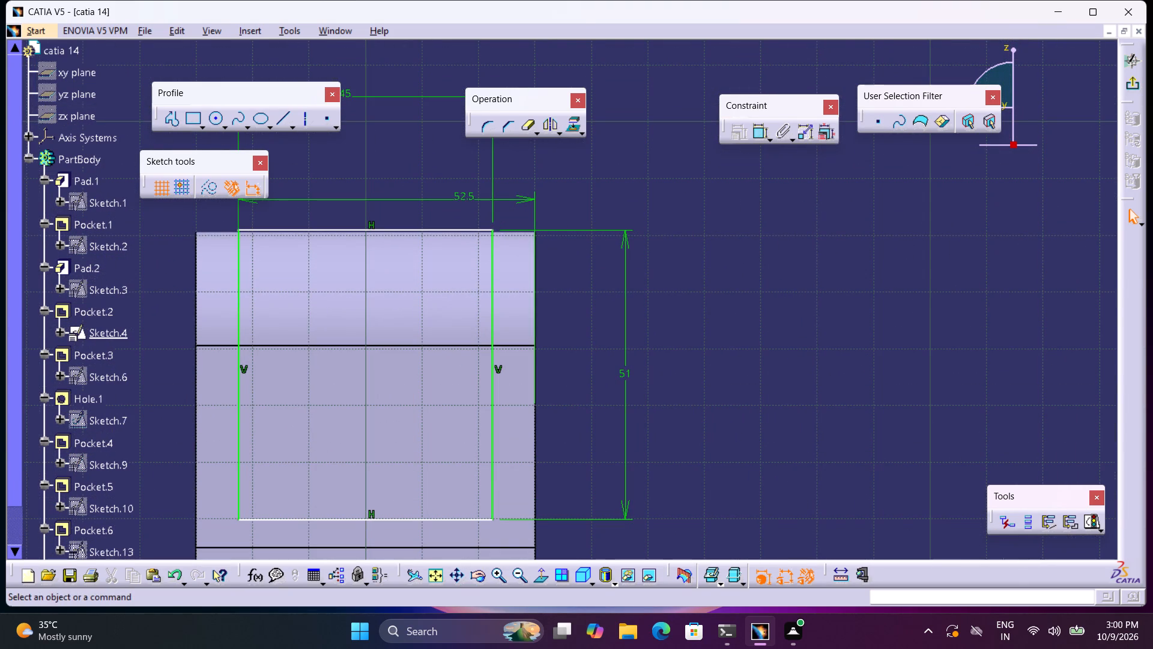
pyautogui.scroll(1, 810, 325)
pyautogui.scroll(-1, 810, 324)
pyautogui.click(1133, 85)
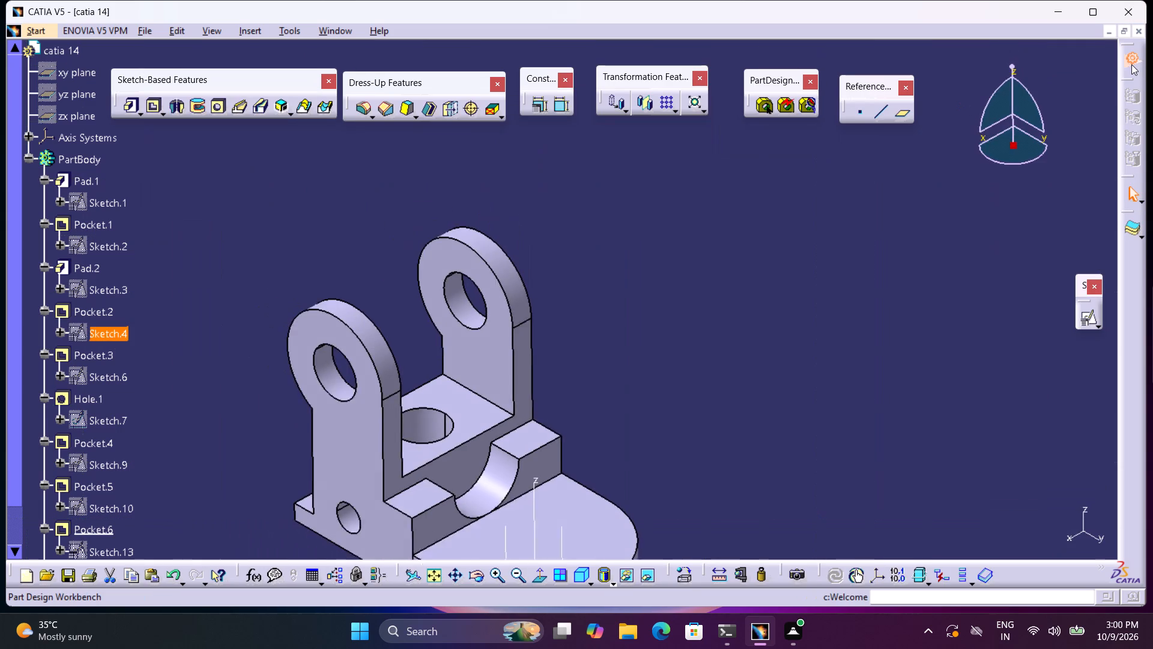
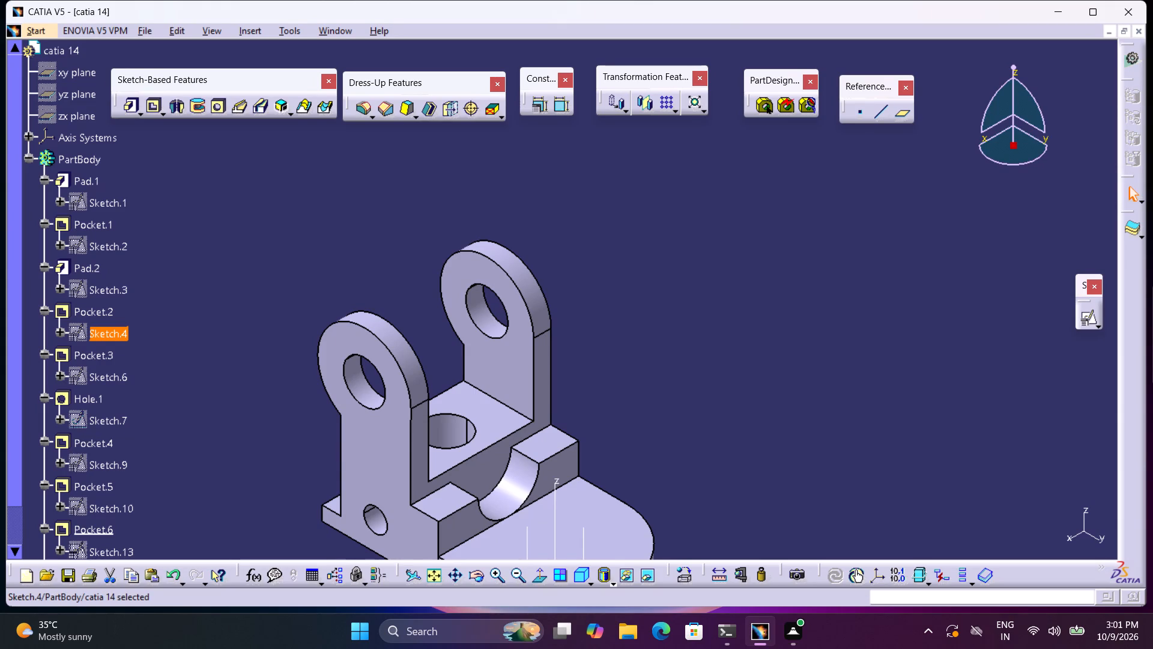
# Save the part to the Desktop as "catia 14" in CATPart format.
pyautogui.click(67, 581)
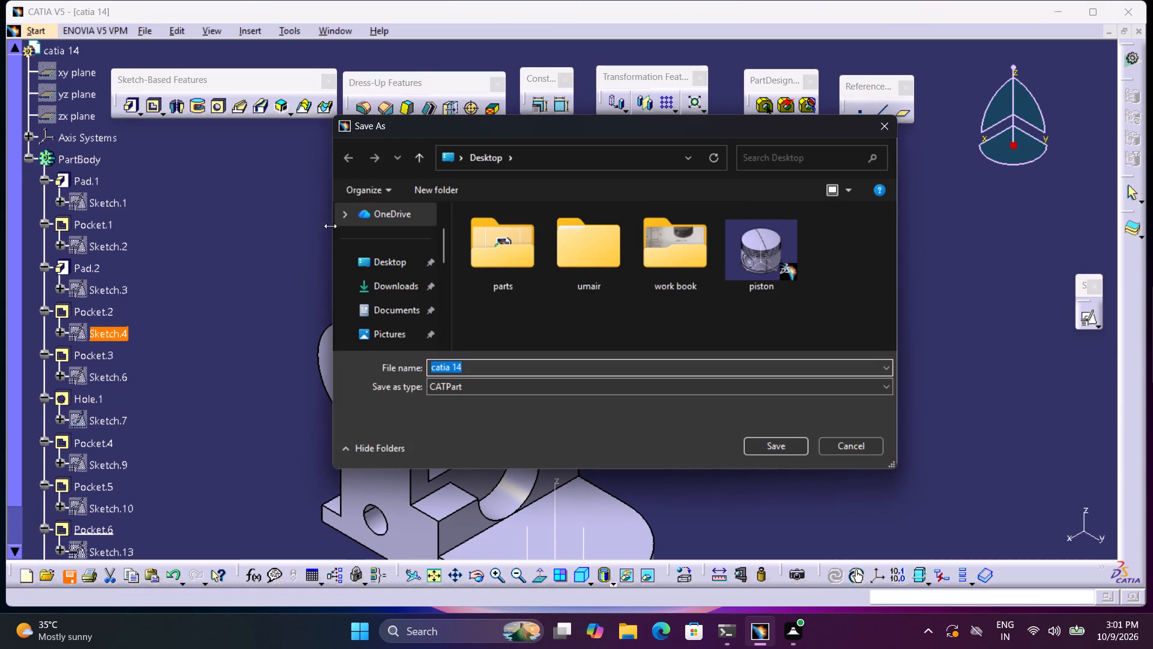
pyautogui.click(360, 258)
pyautogui.click(792, 449)
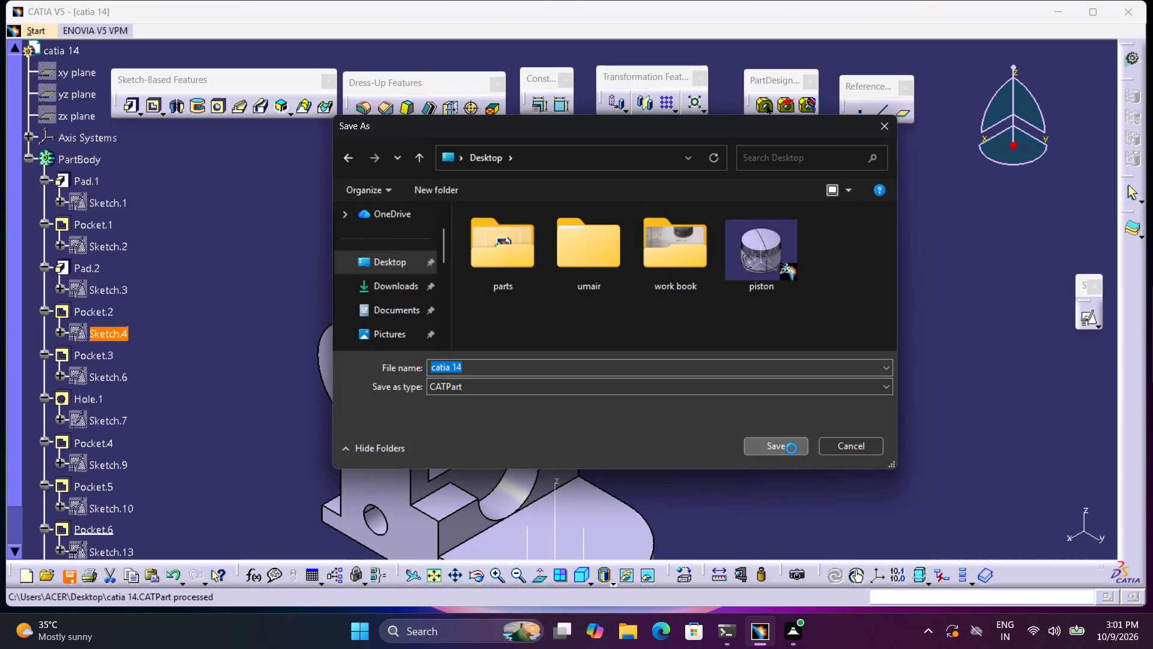
# Open the print setup for the part and set the paper format to A4 ISO.
pyautogui.hotkey('ctrl', 'p')
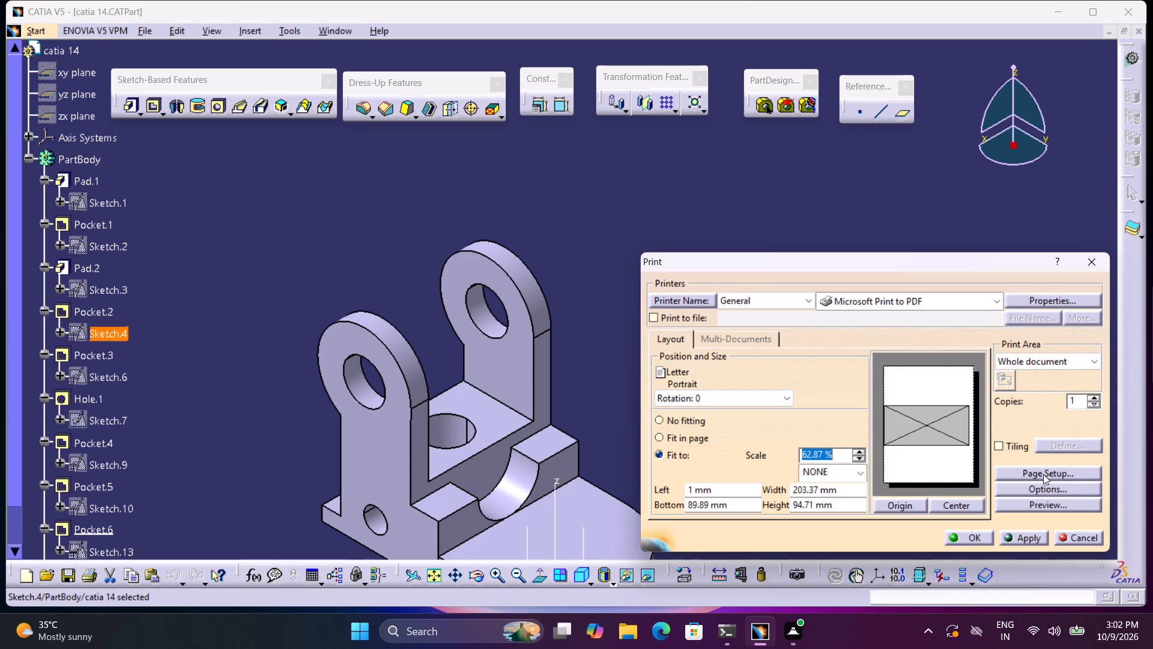
pyautogui.click(1043, 474)
pyautogui.click(880, 468)
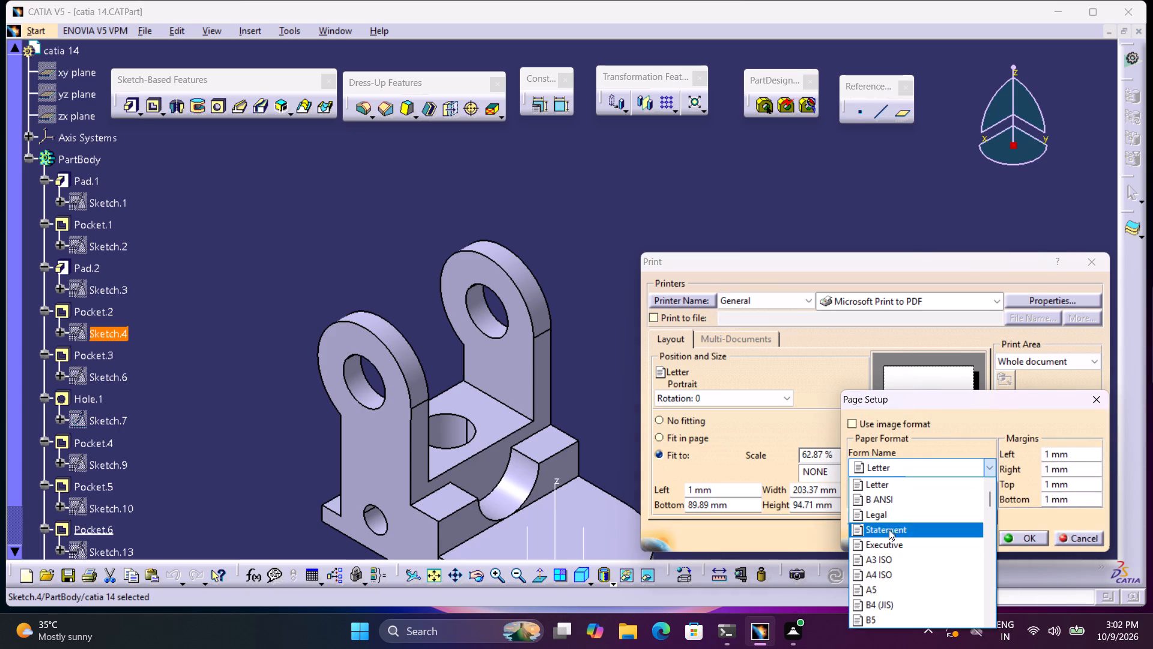
pyautogui.click(897, 576)
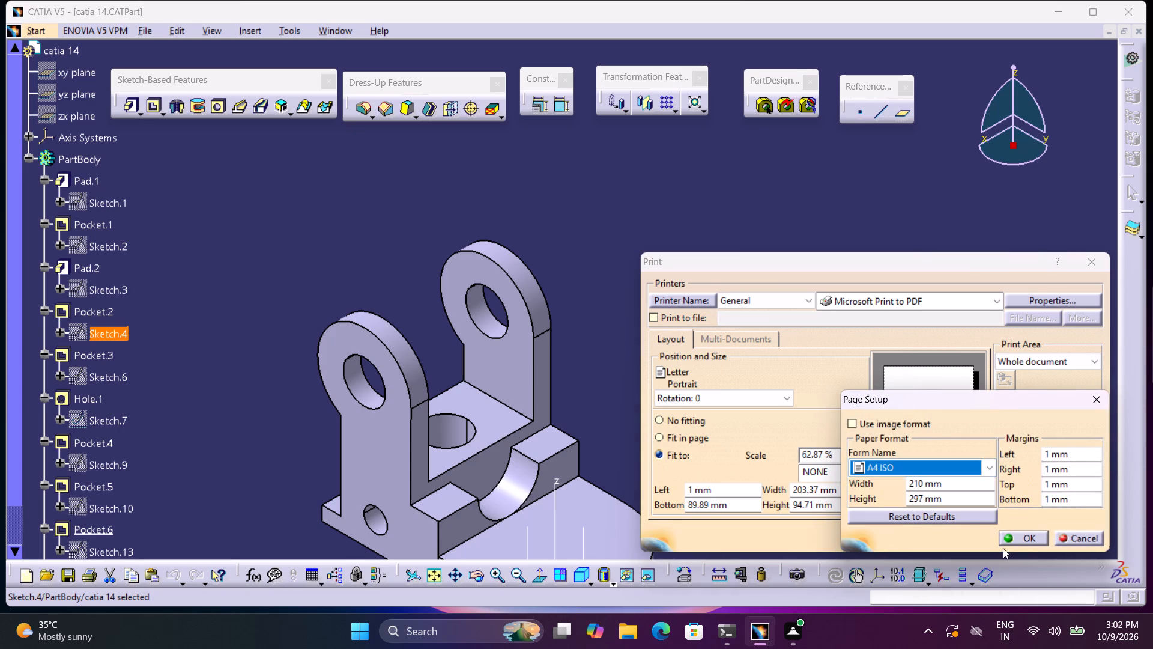
pyautogui.click(1020, 532)
# Print the part with Microsoft Print to PDF, save the output on the Desktop as "catia 14", and close printing without a second output.
pyautogui.click(1021, 536)
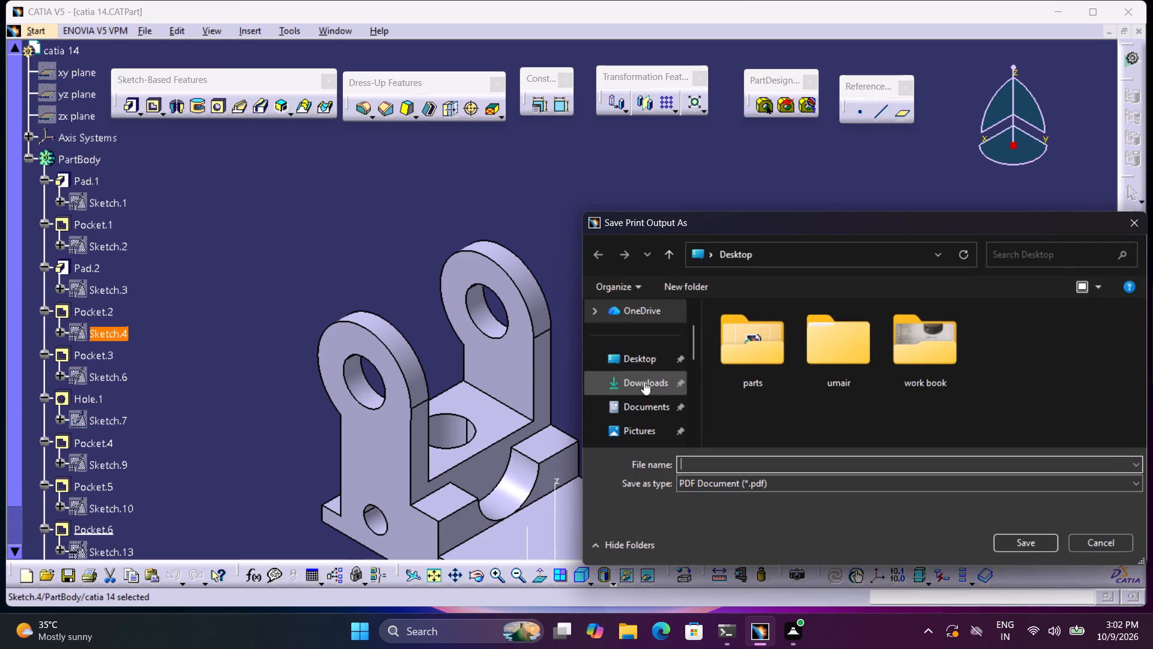
pyautogui.click(646, 359)
pyautogui.click(734, 464)
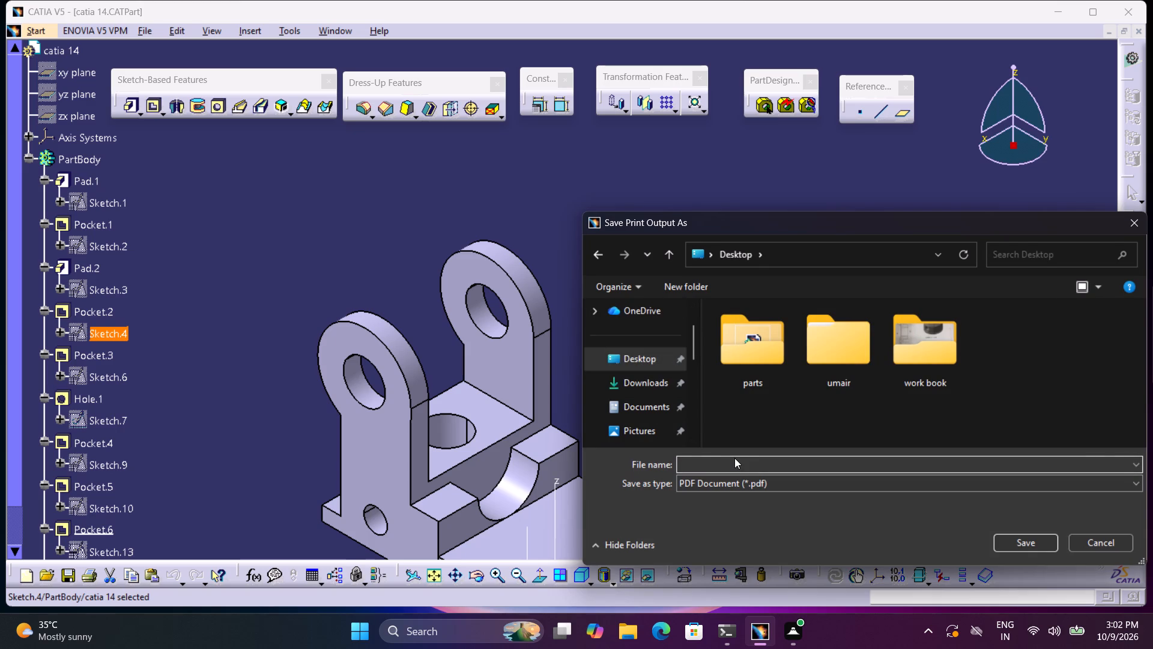
pyautogui.write('catia')
pyautogui.press('space')
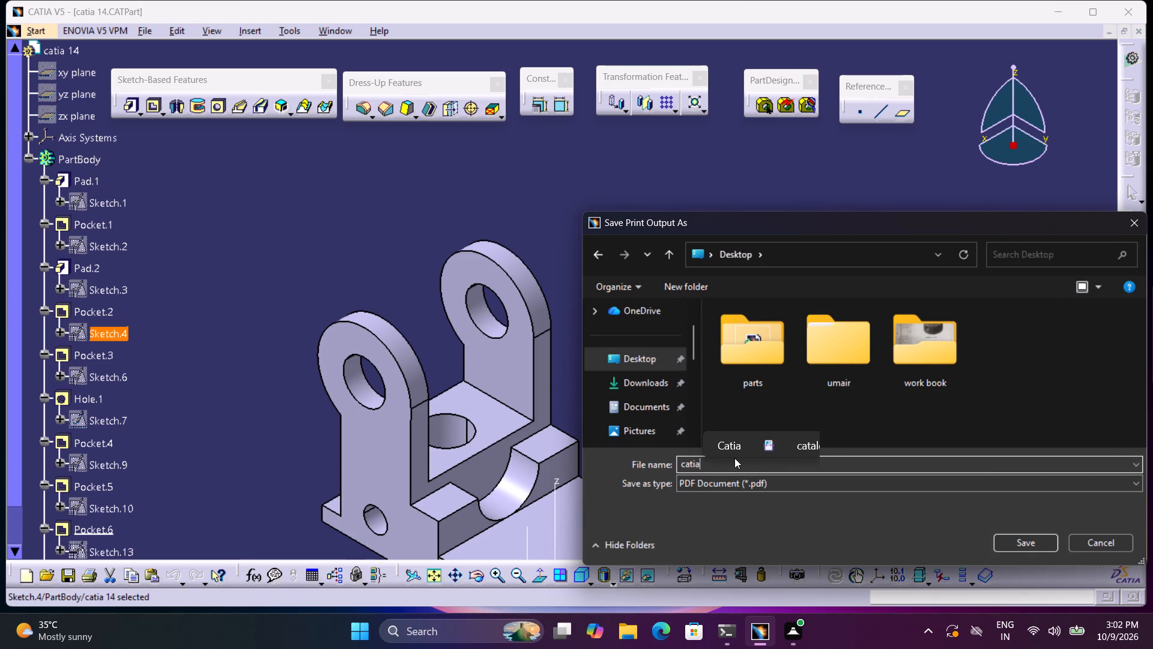
pyautogui.press('1')
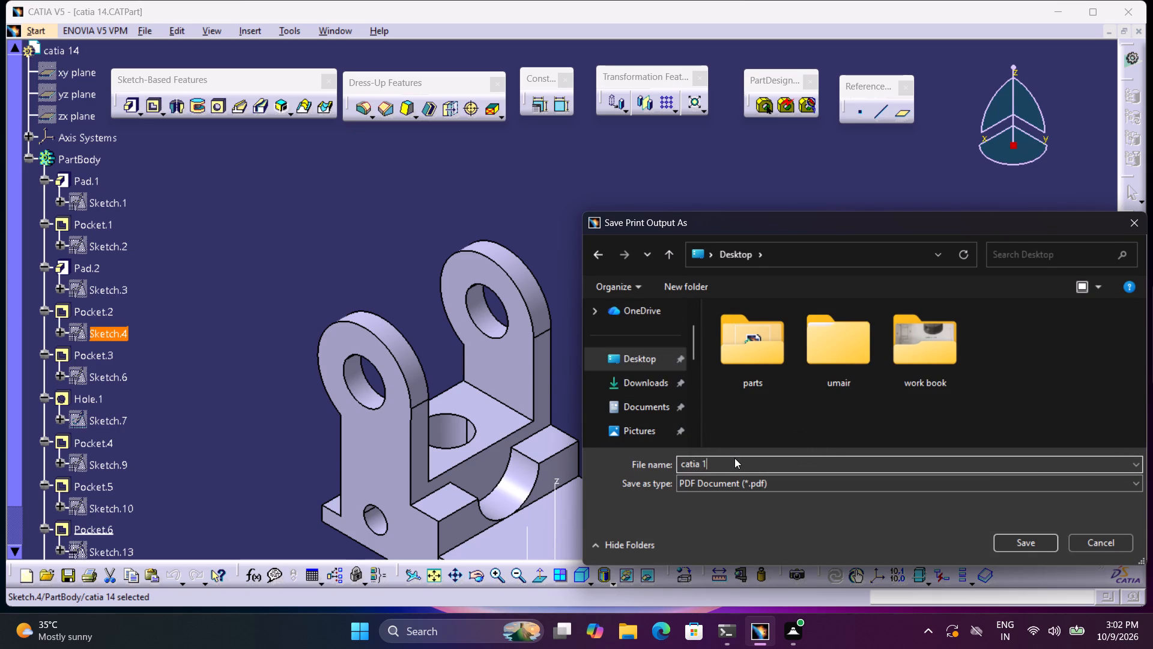
pyautogui.press('4')
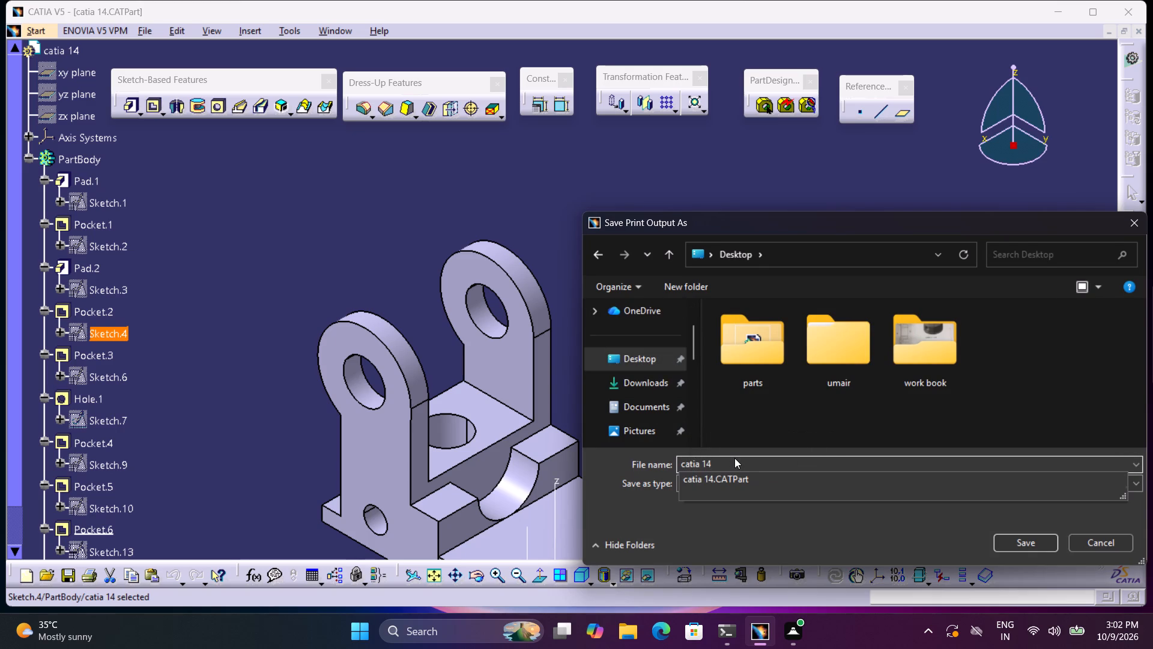
pyautogui.click(1032, 548)
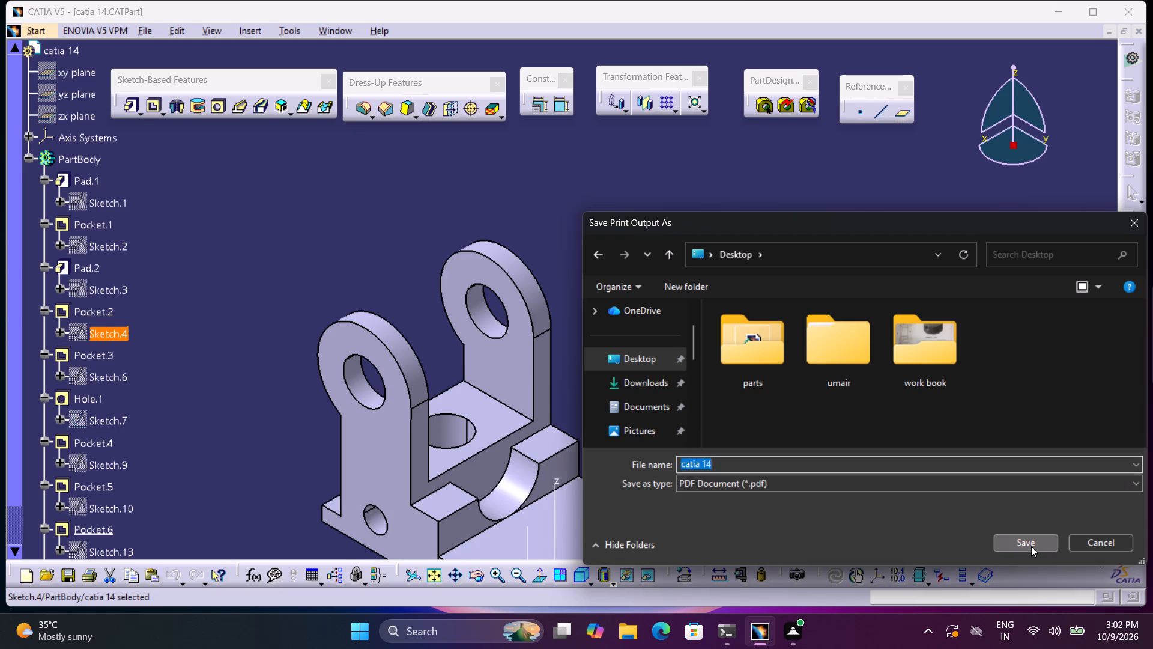
pyautogui.click(992, 538)
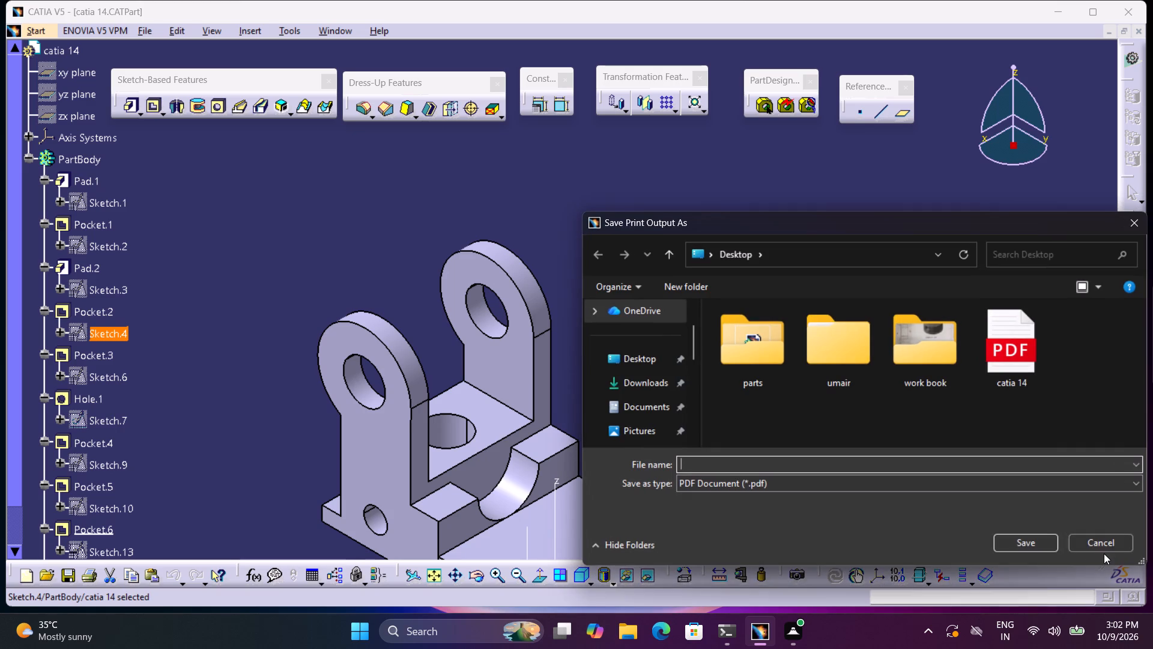
pyautogui.click(1103, 543)
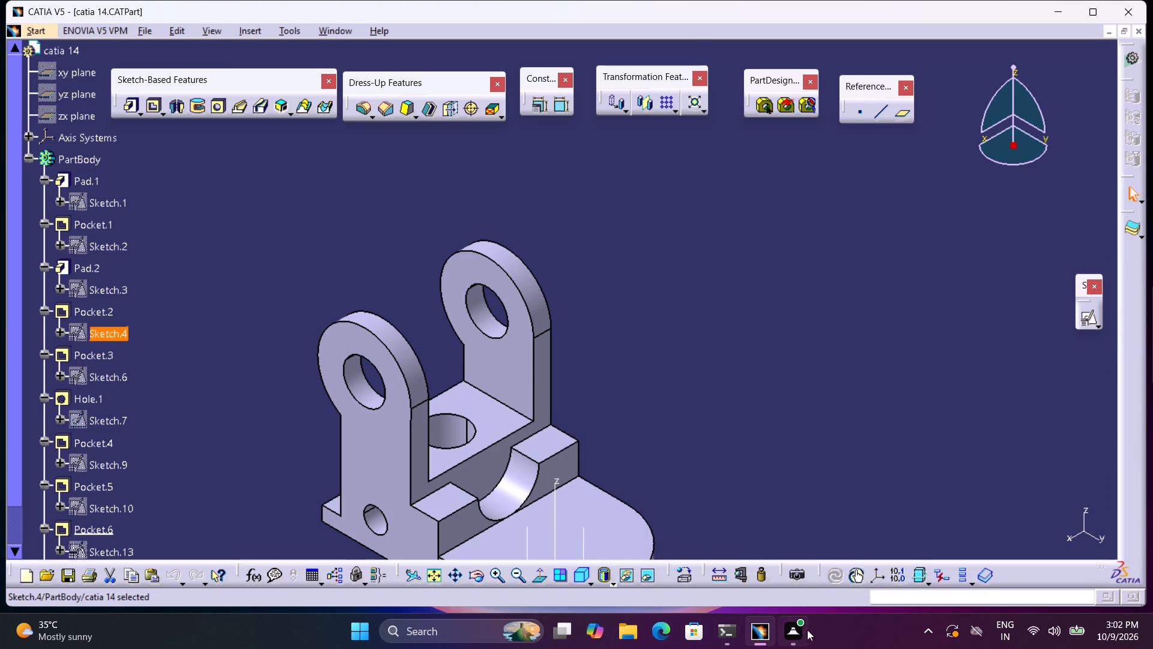